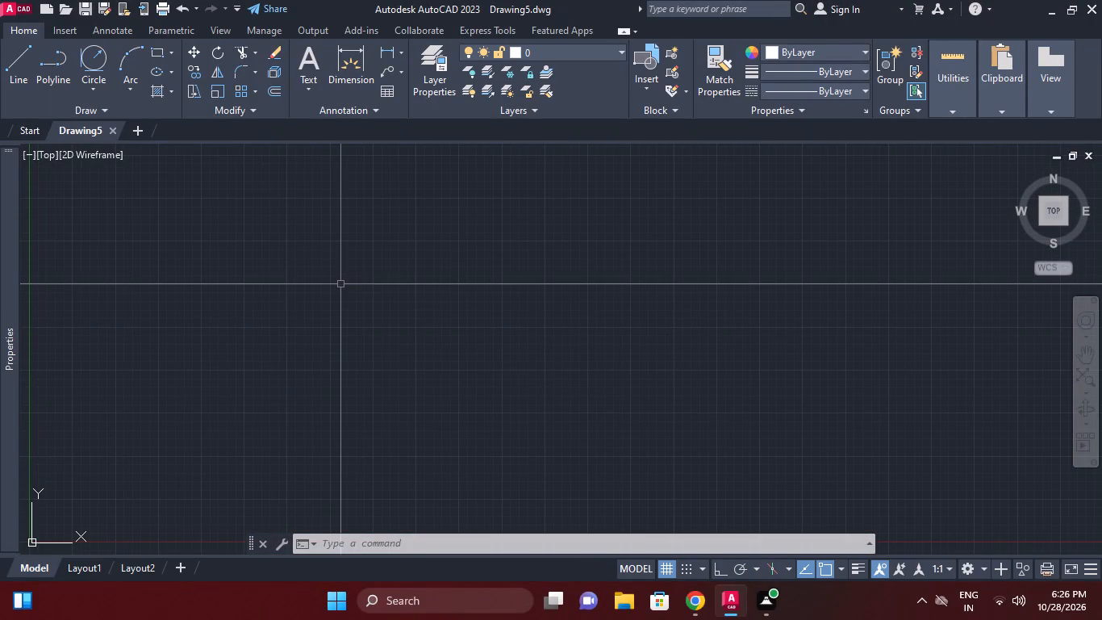
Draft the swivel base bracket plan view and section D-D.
Set the drawing units to a length precision of 0 and the insertion scale to millimeters.
key(u)
key(n)
key(space)
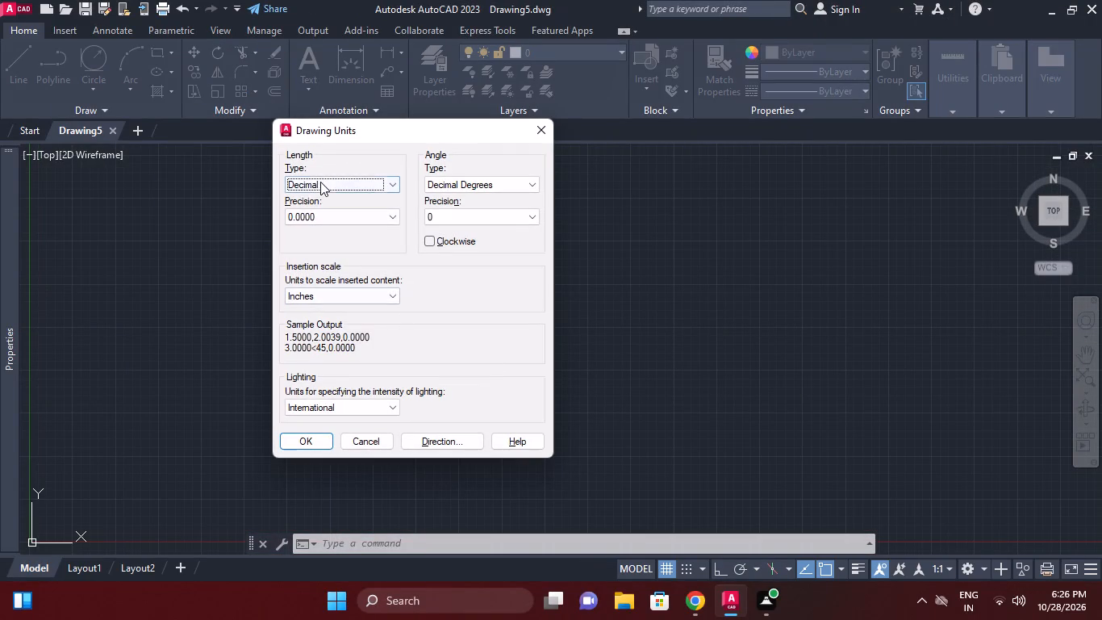
click(320, 216)
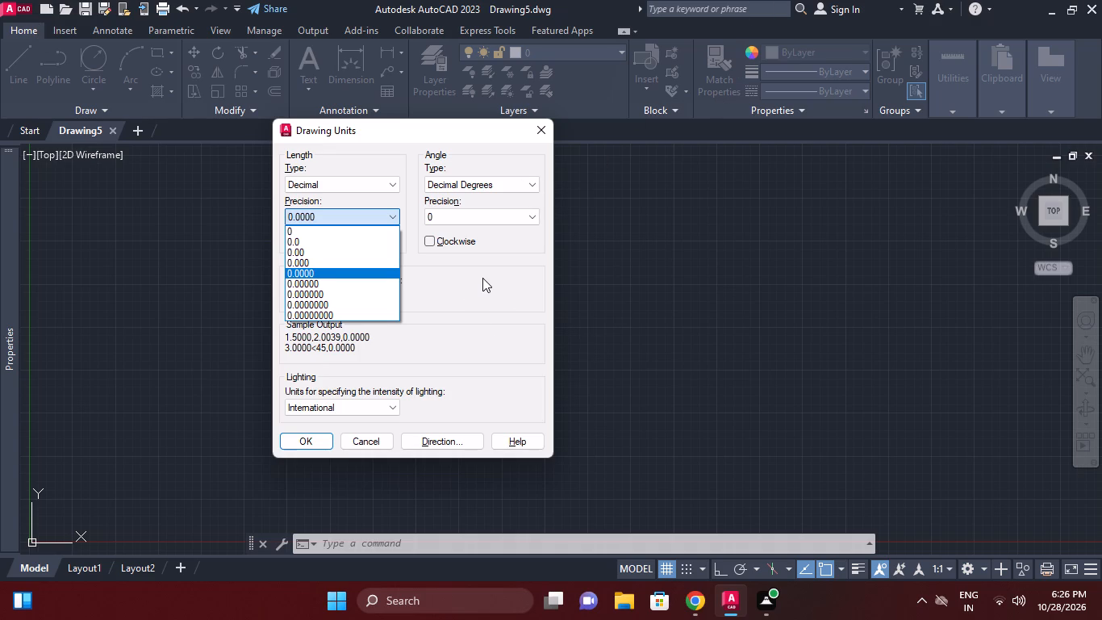
click(297, 227)
click(326, 300)
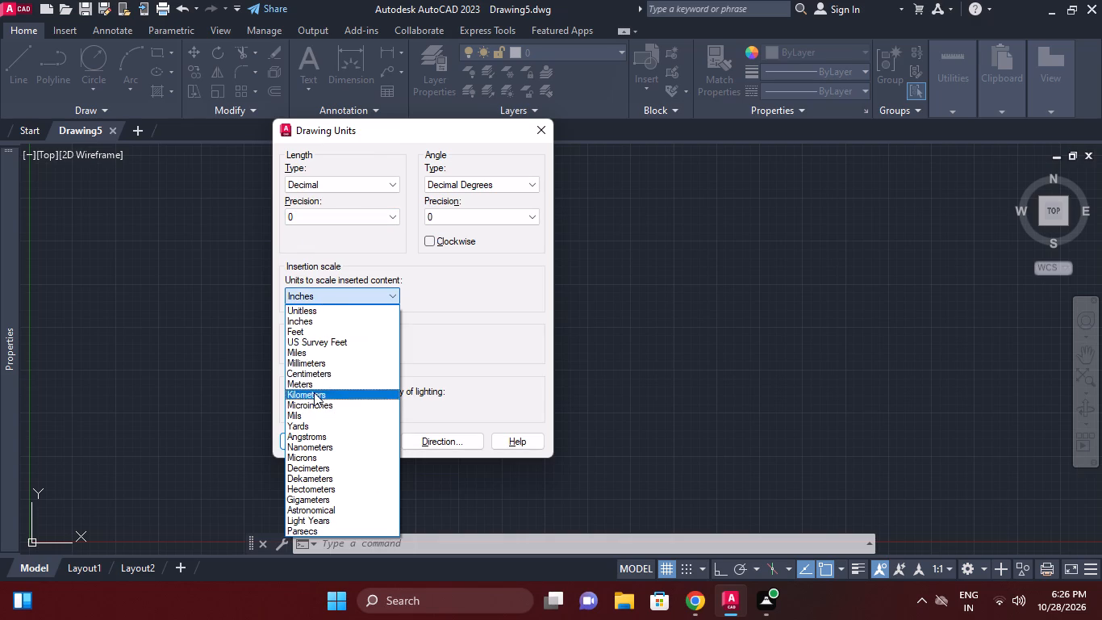
click(320, 359)
click(314, 434)
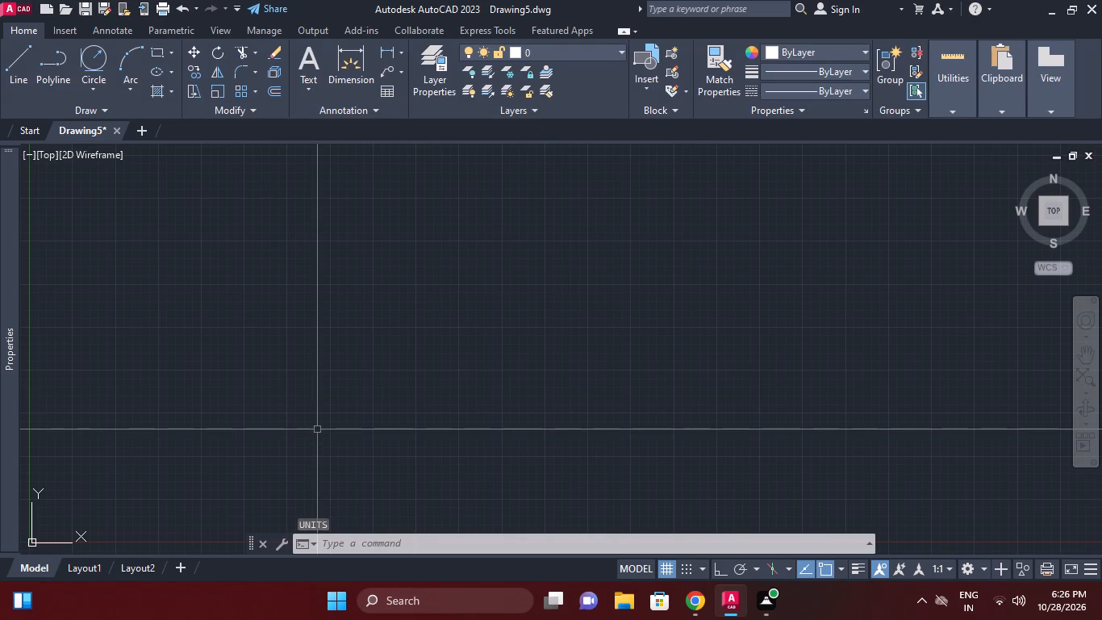
Modify the Standard dimension style so its extension lines use color 251.
text(D)
key(space)
click(727, 262)
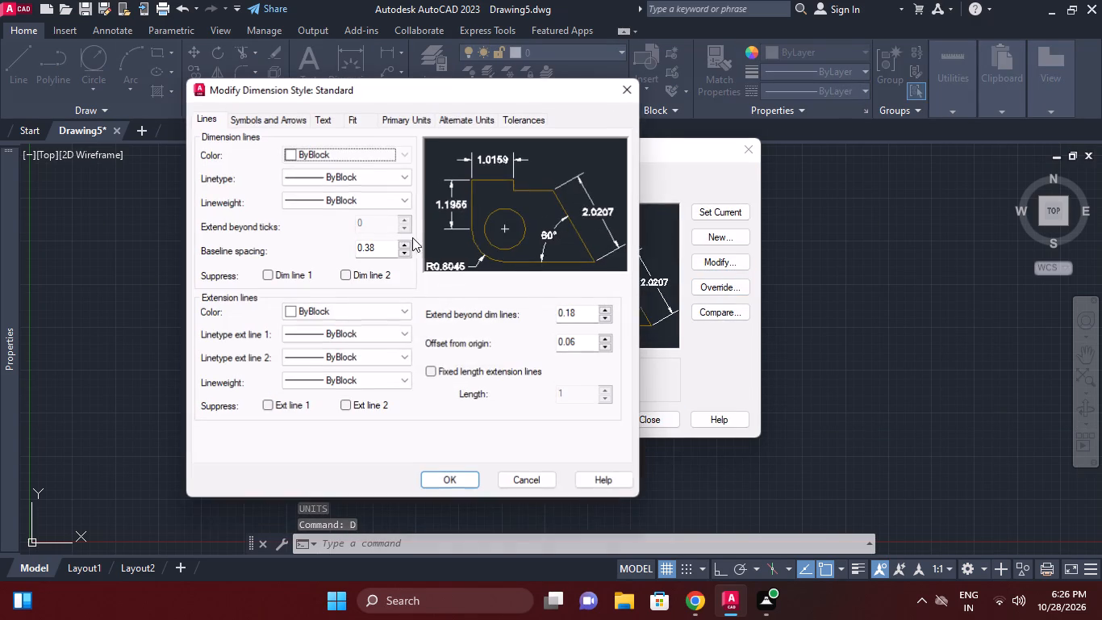
click(349, 179)
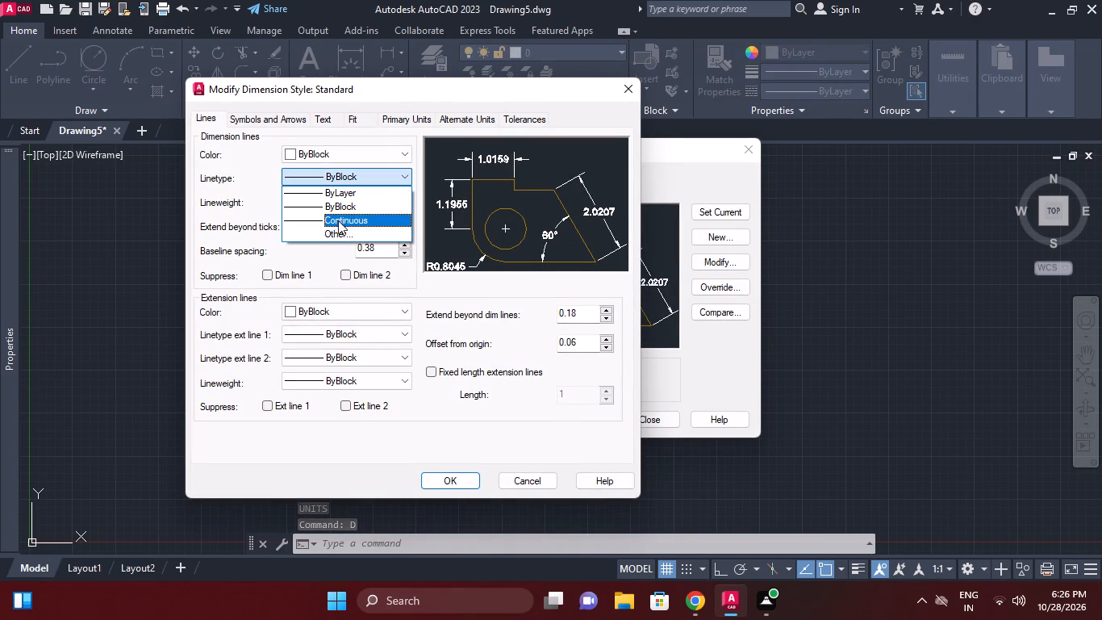
click(330, 316)
click(329, 316)
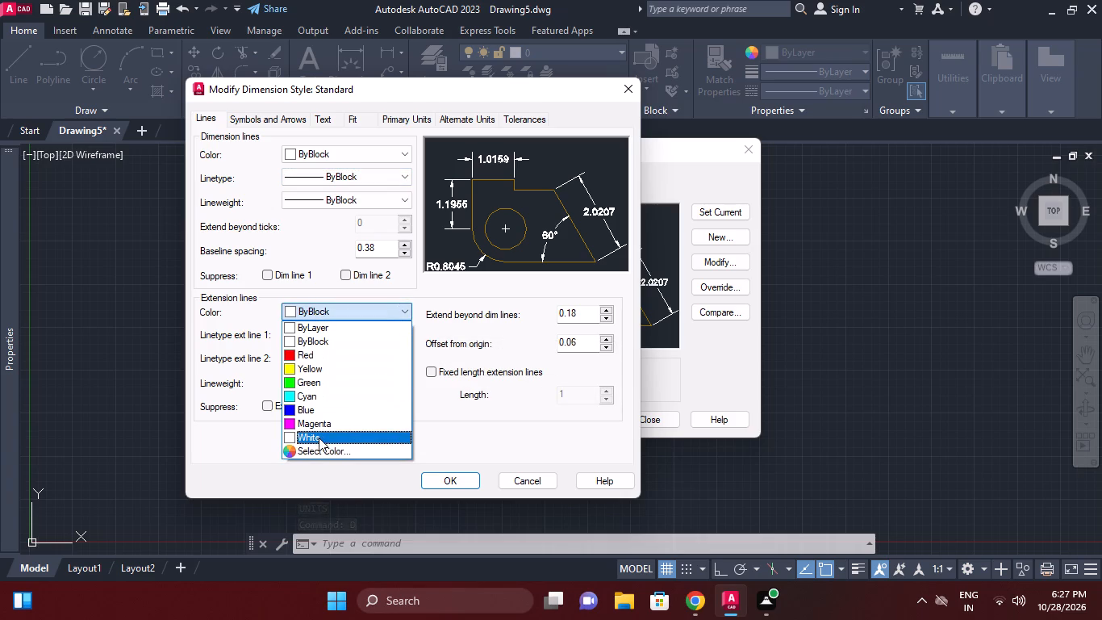
click(321, 452)
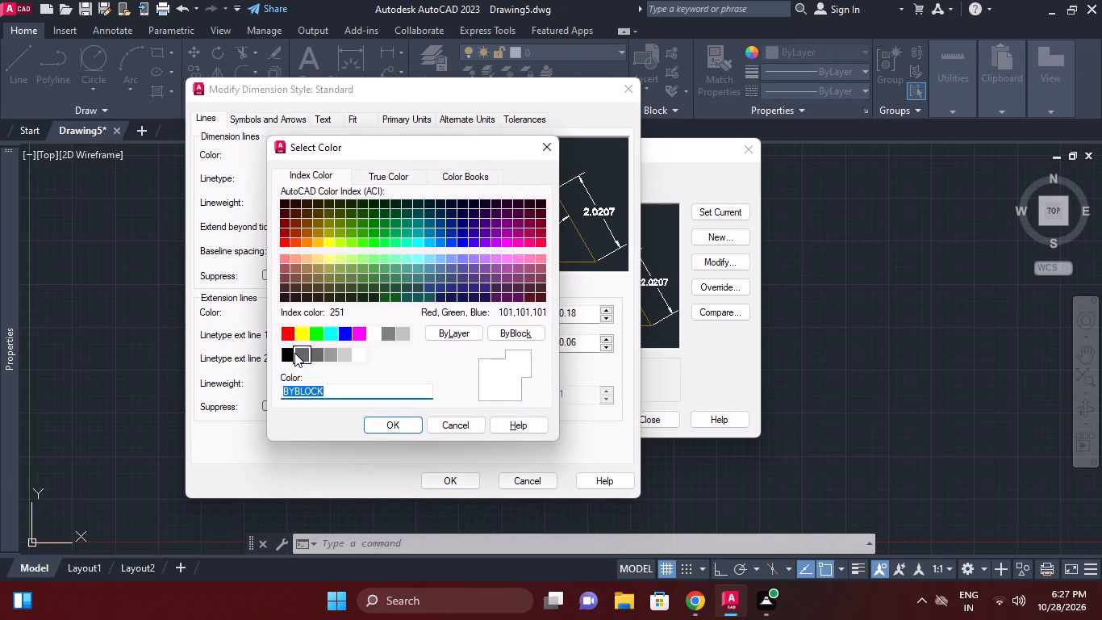
click(294, 353)
click(377, 419)
Change the dimension style's arrowheads to Oblique.
click(265, 111)
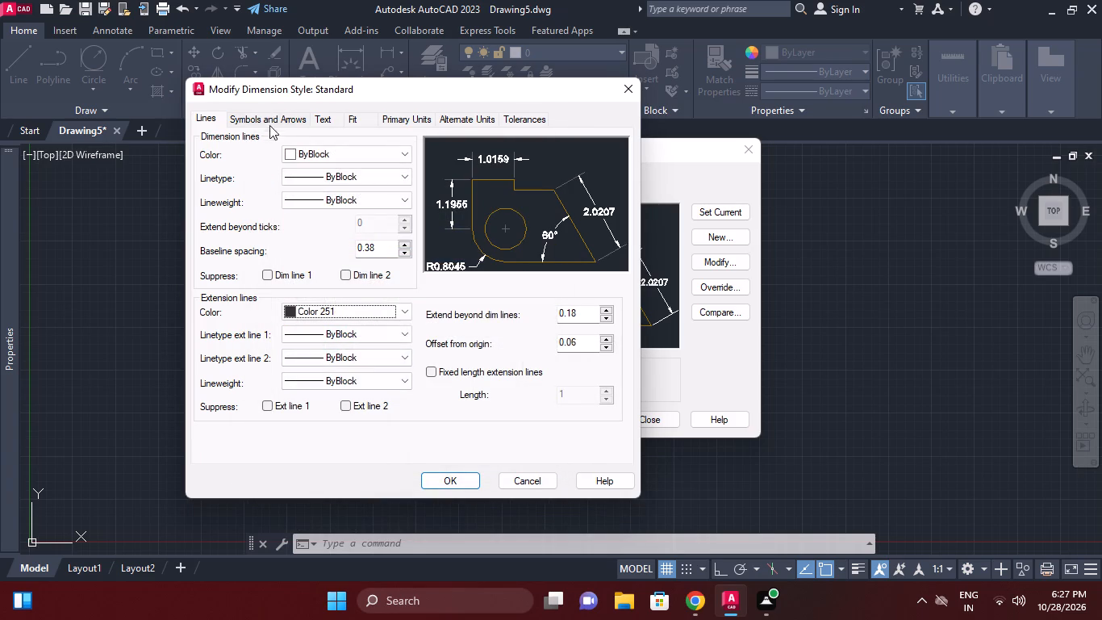
click(273, 121)
click(262, 158)
click(261, 163)
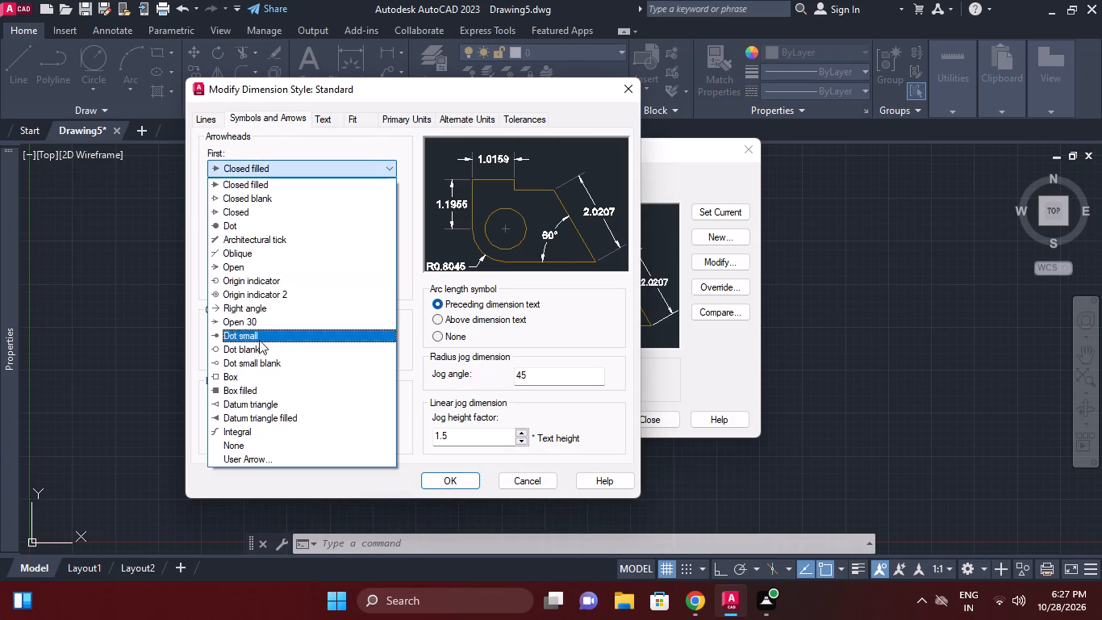
click(240, 249)
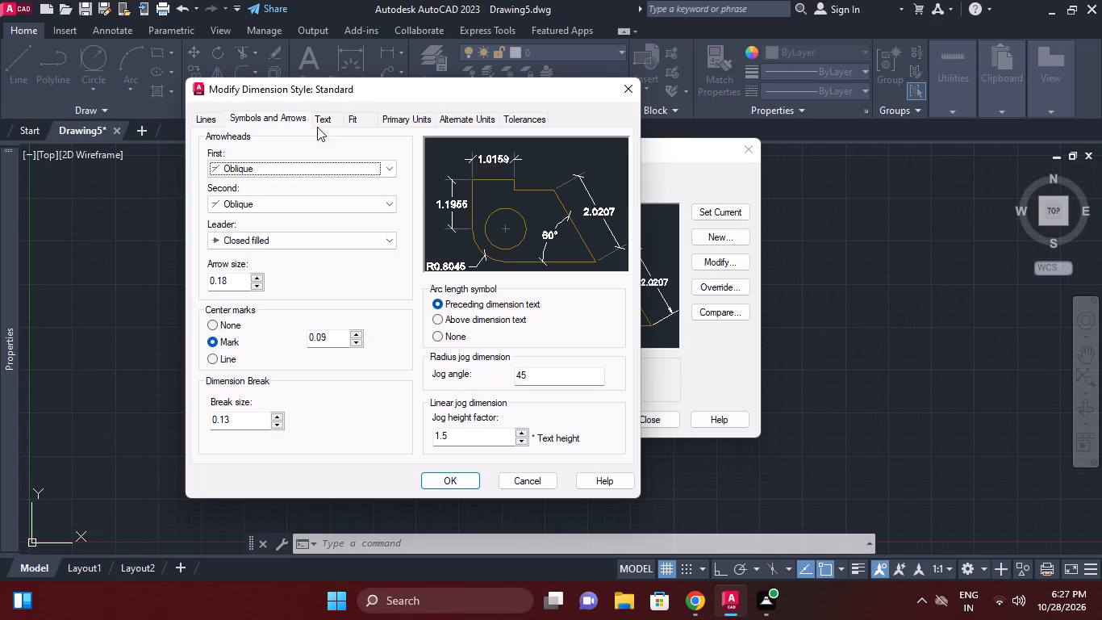
Set the dimension text height to 4.
click(324, 121)
click(365, 234)
drag(378, 234, 305, 234)
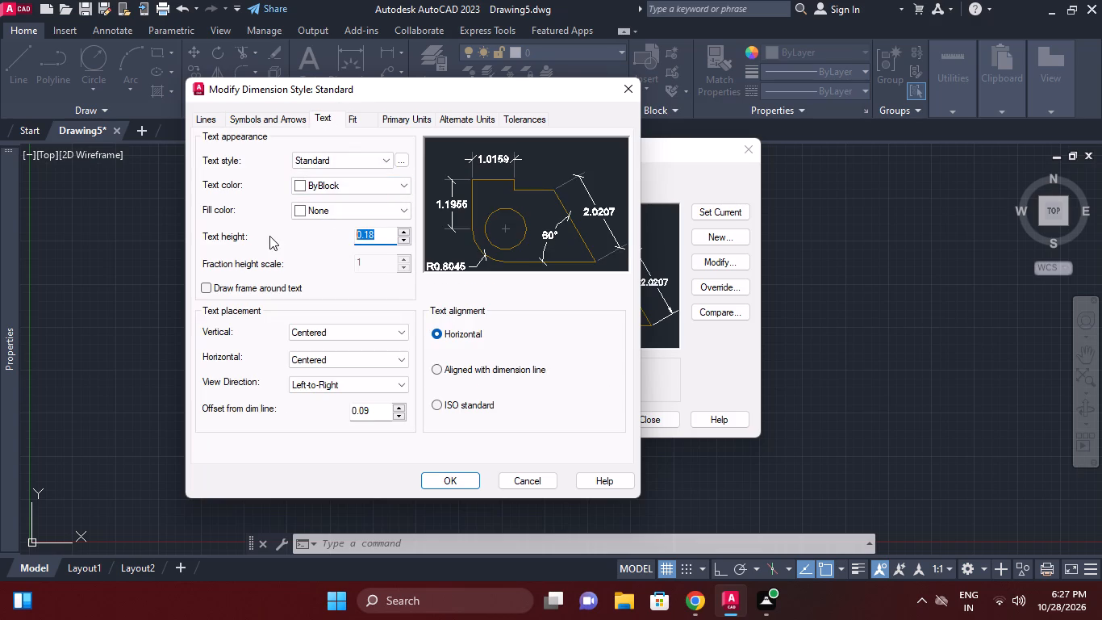
key(4)
key(Return)
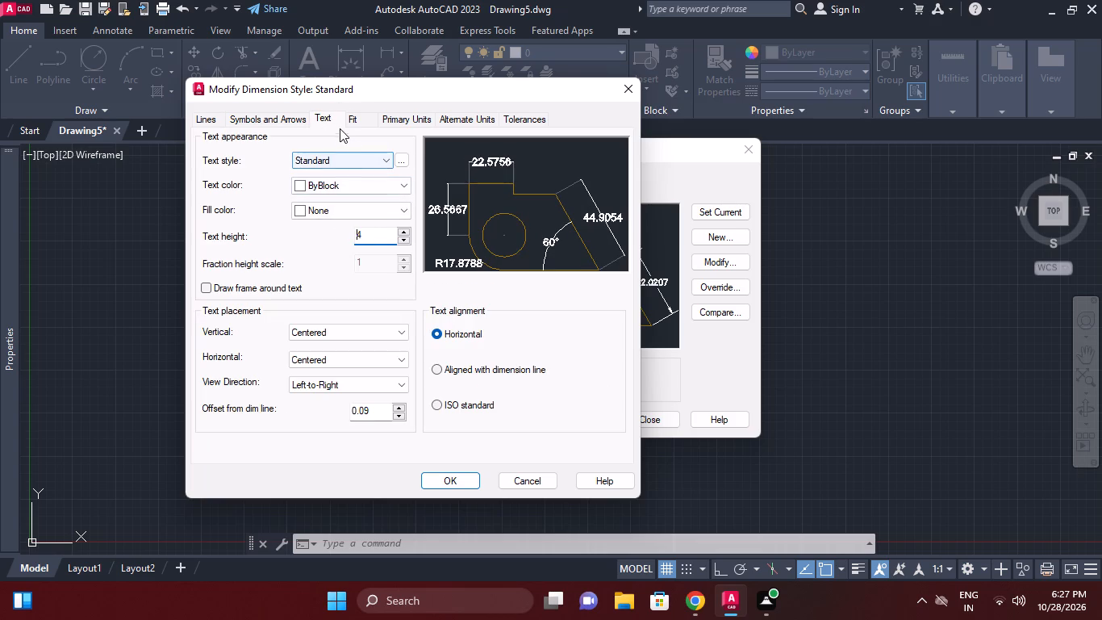
Place the dimension text vertically above the dimension line and align it with that line.
click(345, 118)
click(312, 115)
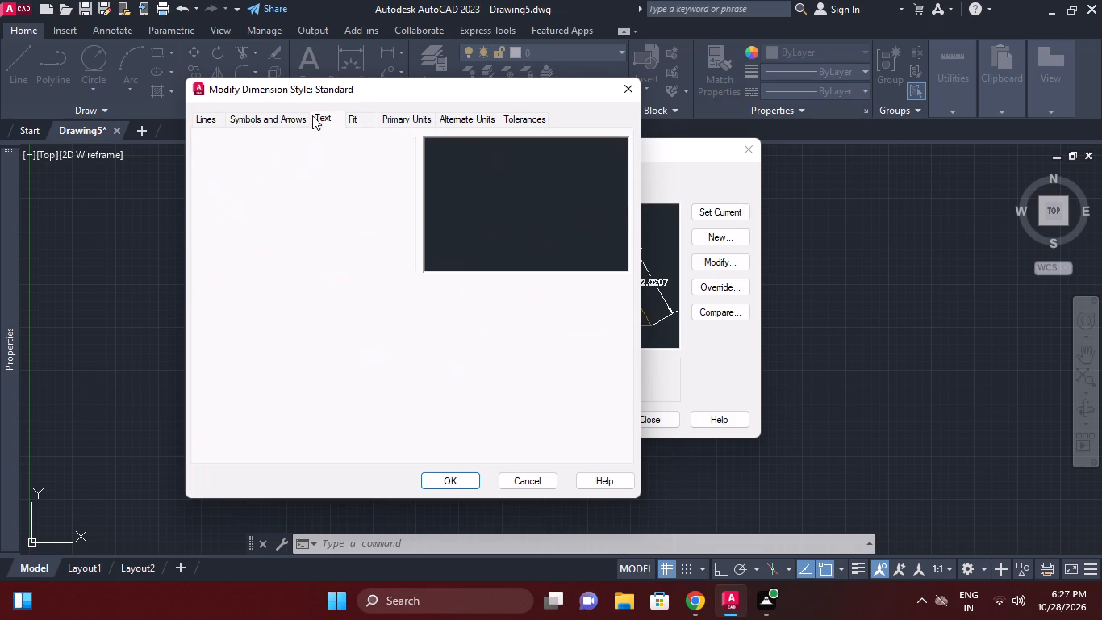
click(344, 335)
click(322, 355)
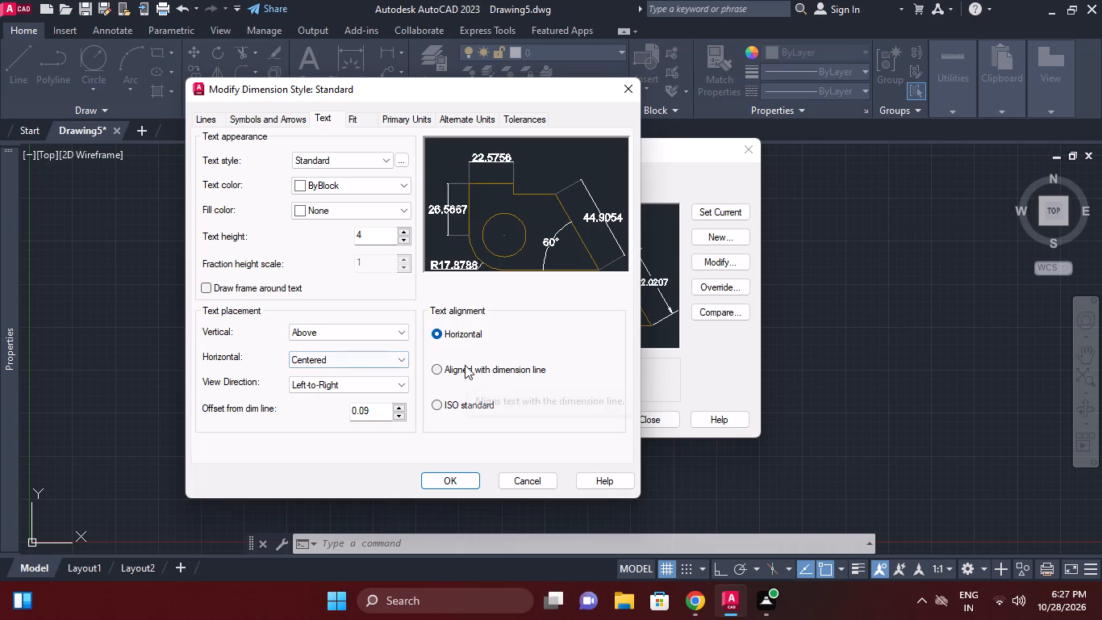
click(465, 365)
Set the linear dimension precision of the primary units to 0.
click(369, 120)
click(417, 124)
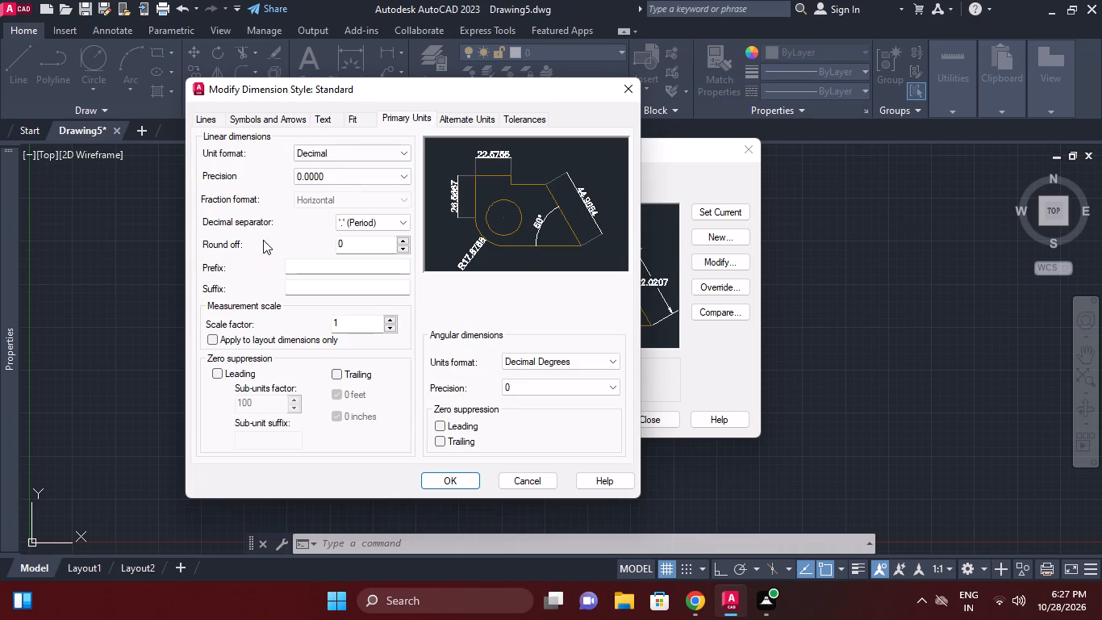
drag(326, 174, 254, 182)
click(324, 193)
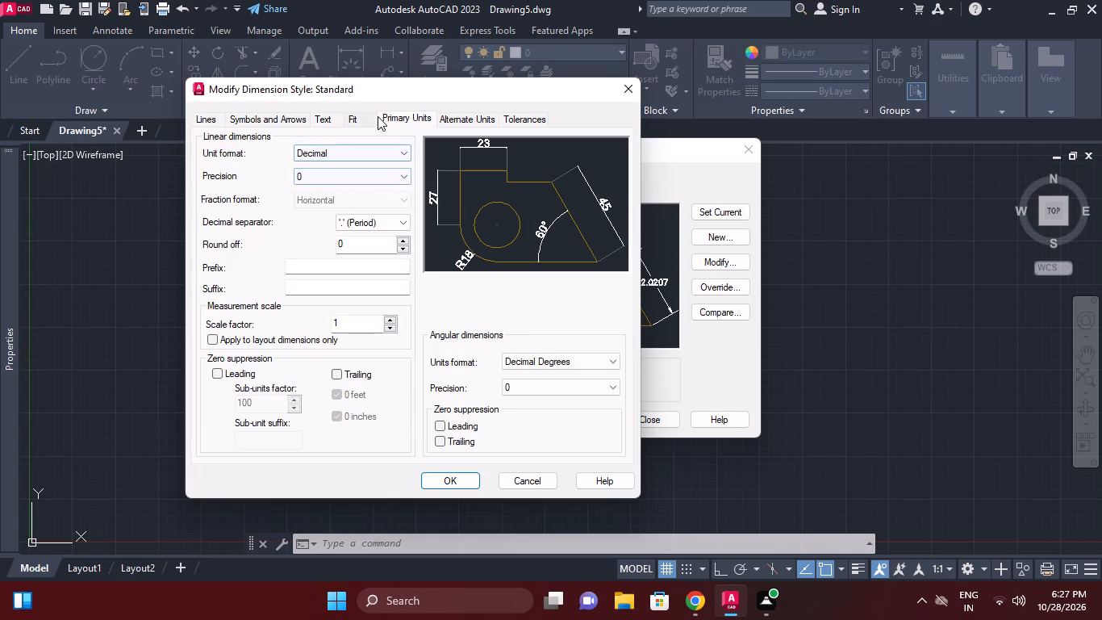
Set the dimension arrow size to 4 and accept the modified Standard style.
click(355, 118)
click(314, 124)
click(284, 124)
drag(236, 279, 95, 281)
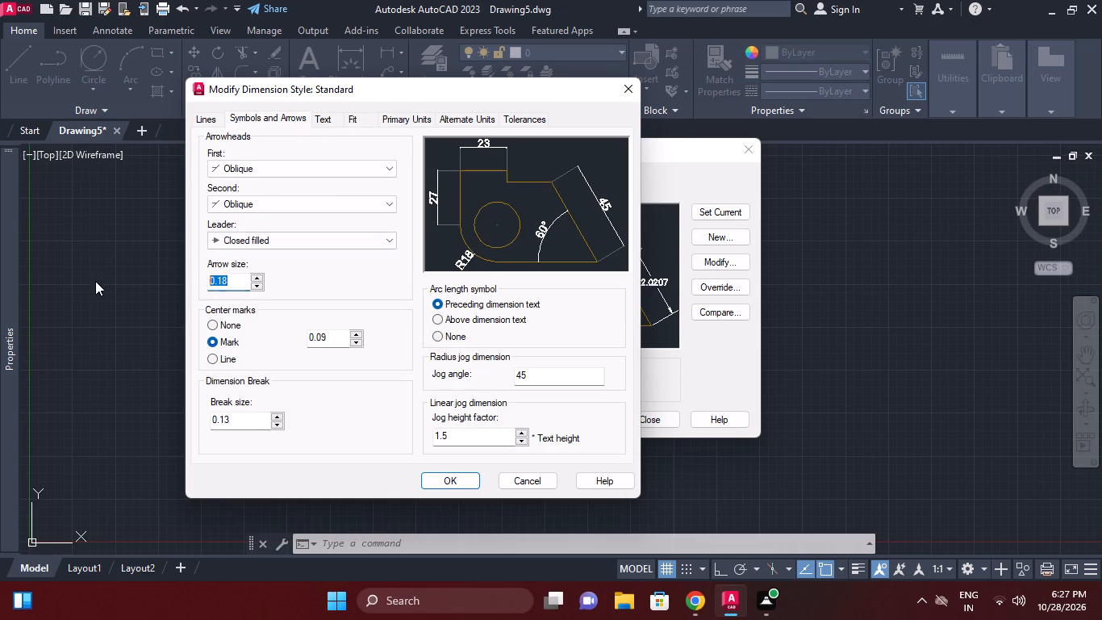
drag(95, 281, 119, 280)
key(4)
key(Return)
click(468, 473)
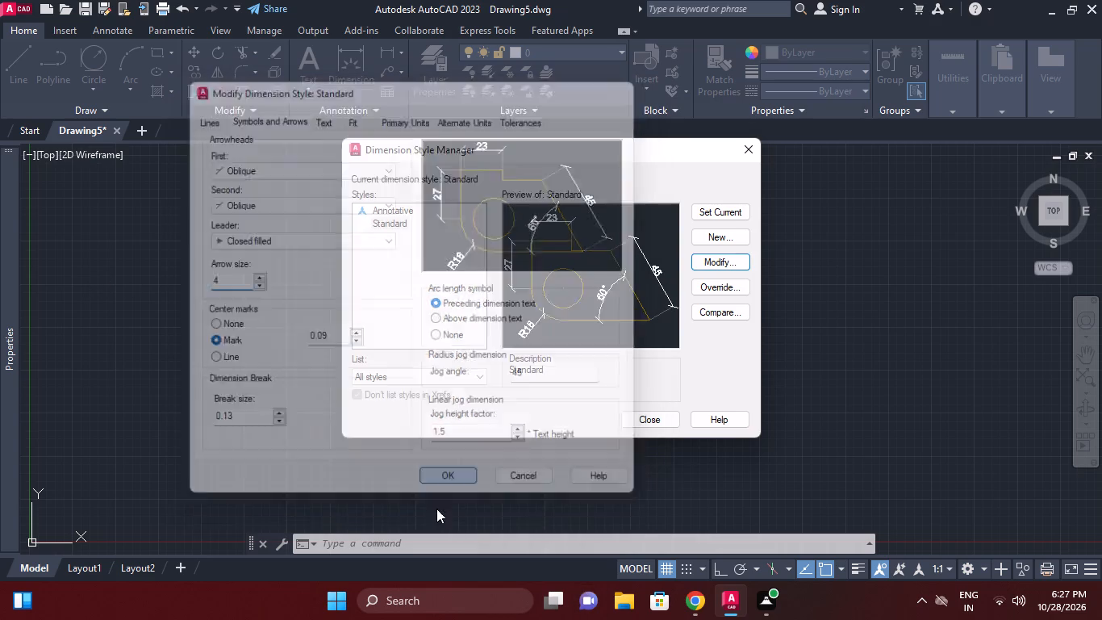
Make the Standard dimension style current and close the style manager.
click(570, 496)
double_click(729, 213)
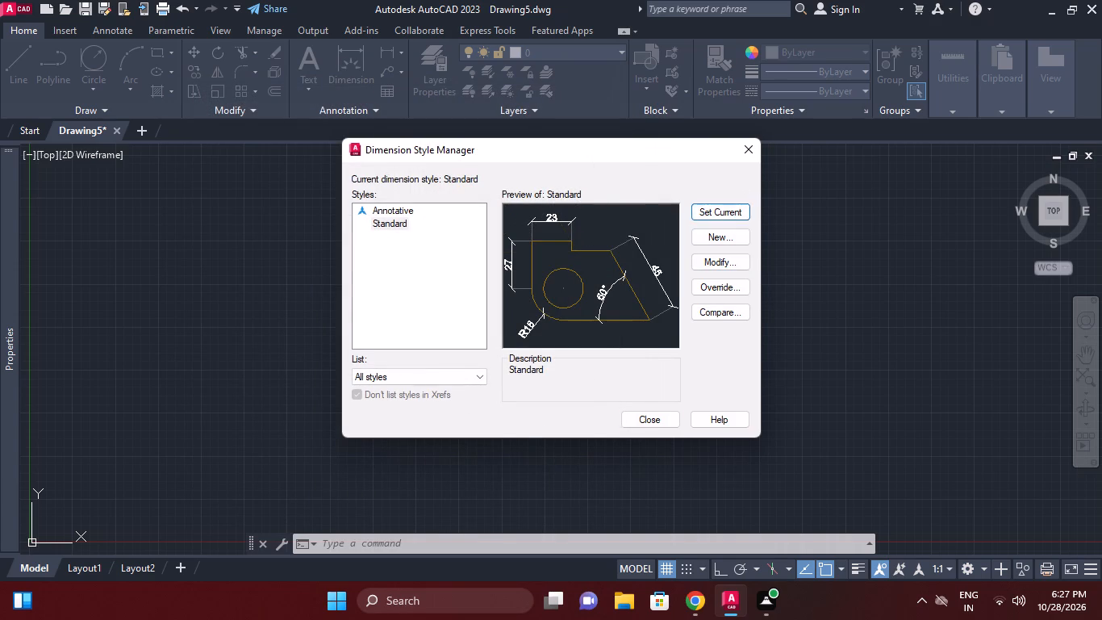
click(659, 394)
click(653, 417)
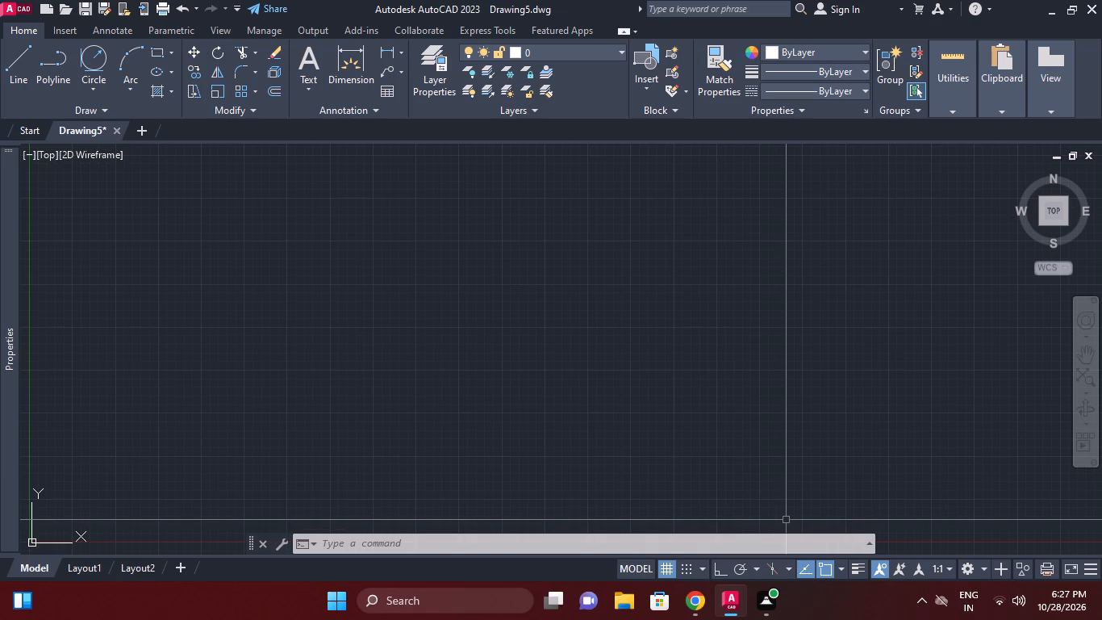
Draw a horizontal line 235 mm long with the grid off and Ortho on.
text(L)
key(space)
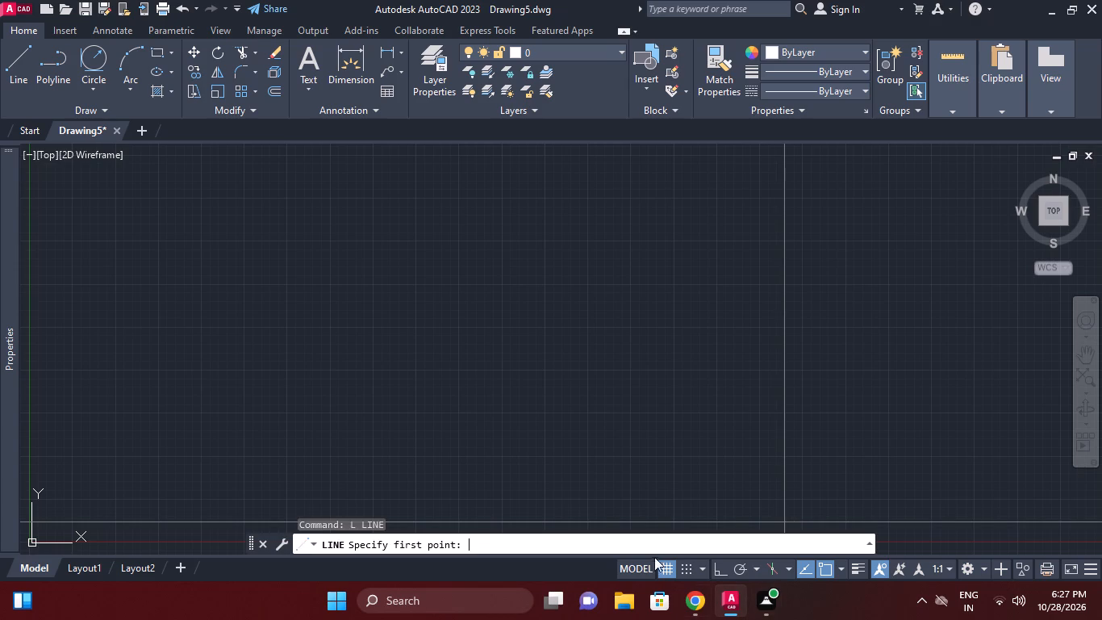
click(478, 436)
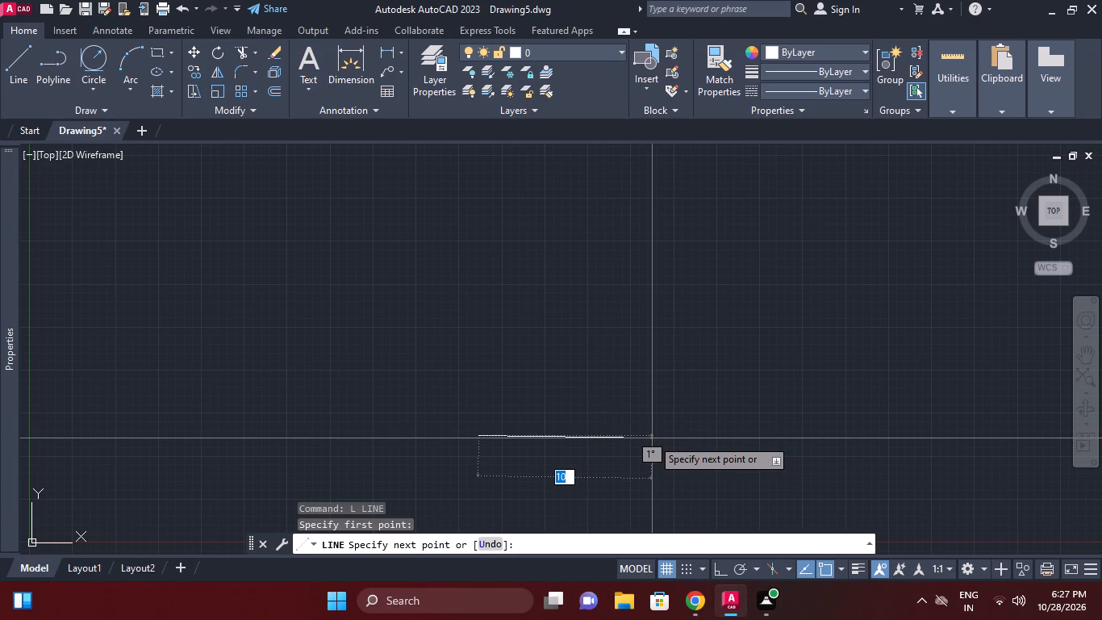
key(F7)
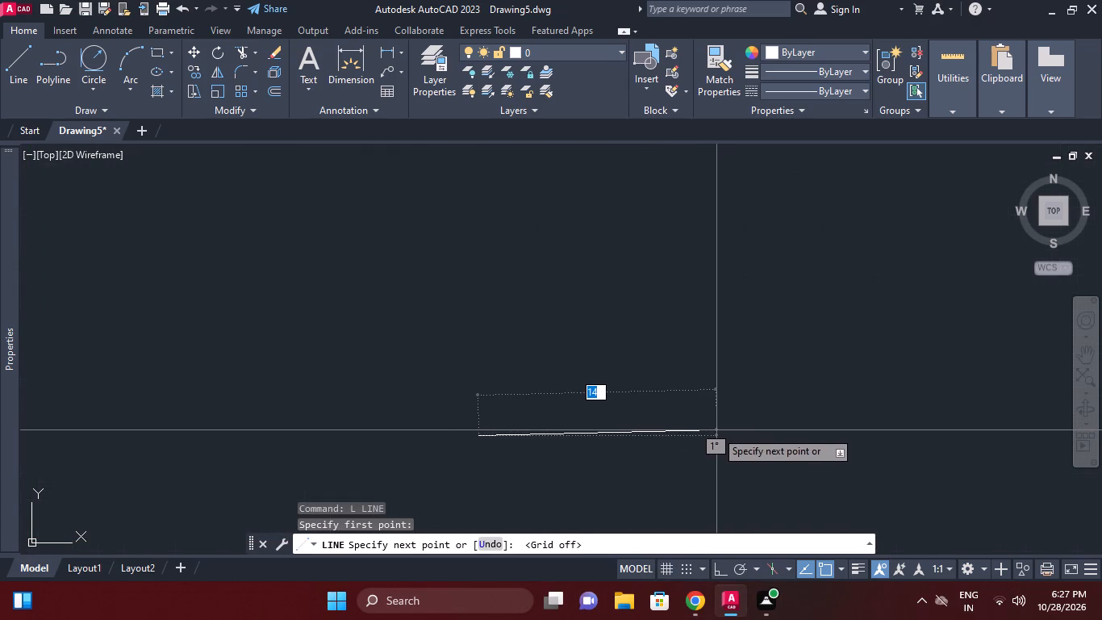
key(F8)
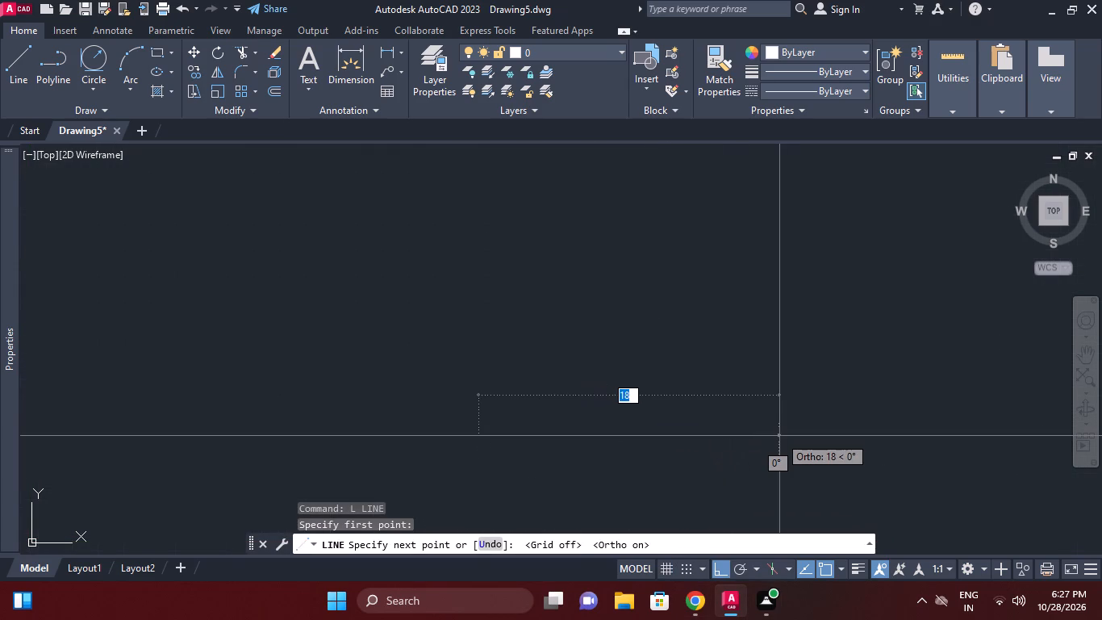
text(235)
key(Return)
key(Return)
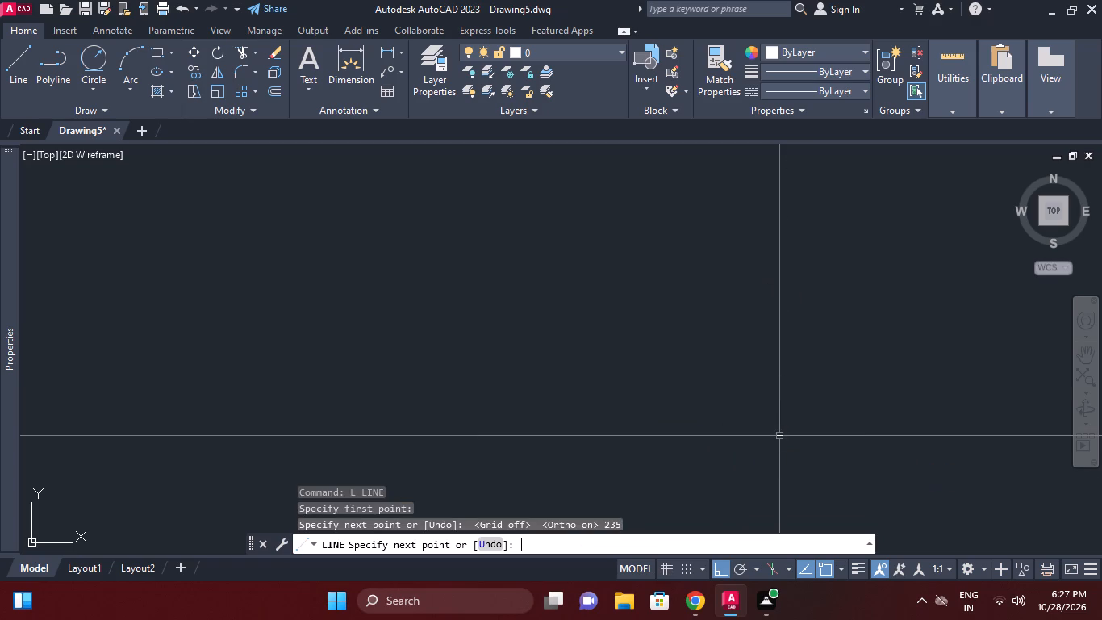
scroll(779, 436, down, 6)
middle_drag(662, 421, 608, 459)
key(Escape)
Move the horizontal line straight up, away from the origin.
click(862, 479)
click(817, 396)
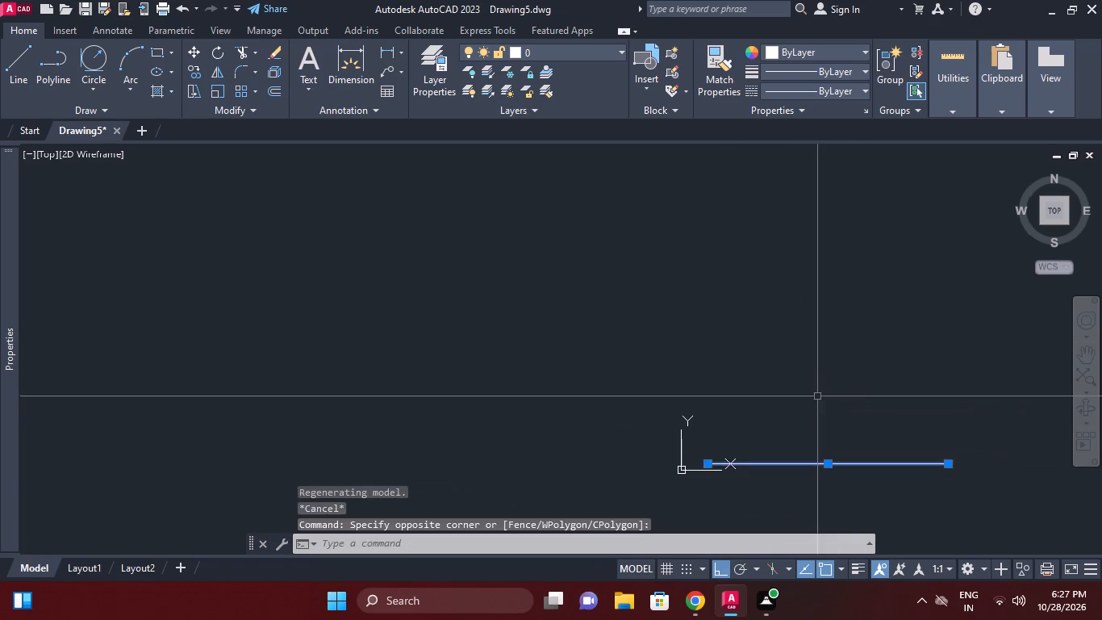
middle_click(817, 391)
scroll(817, 391, down, 1)
key(m)
key(space)
drag(852, 478, 848, 466)
click(843, 367)
key(Escape)
Move the horizontal line farther to the right of the origin along the X direction.
click(882, 367)
click(808, 266)
middle_drag(808, 368, 633, 378)
key(m)
key(space)
click(716, 415)
click(879, 434)
key(Escape)
Draw a vertical line 60 mm long upward from the left end of the horizontal line.
middle_drag(809, 362, 682, 411)
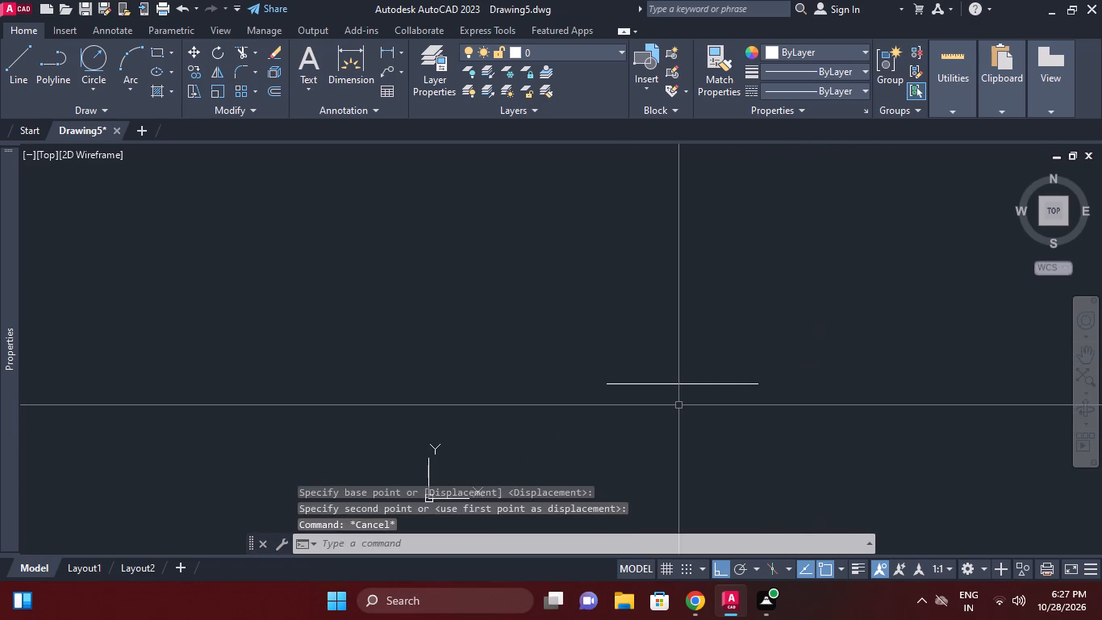
scroll(674, 402, up, 1)
middle_drag(624, 422, 628, 435)
key(Escape)
text(L)
key(space)
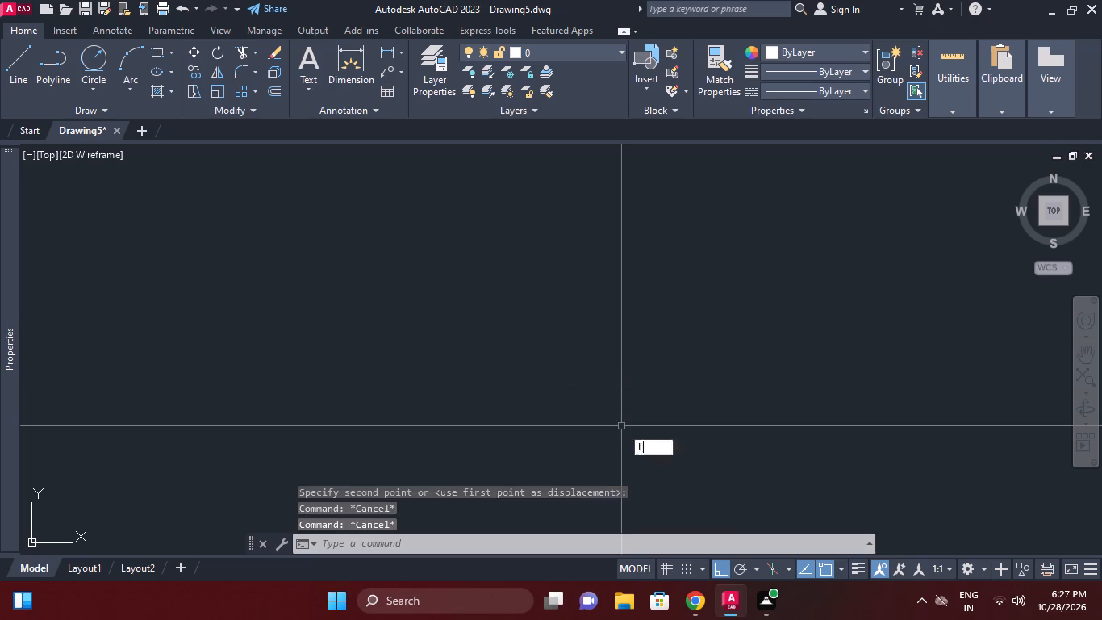
click(568, 388)
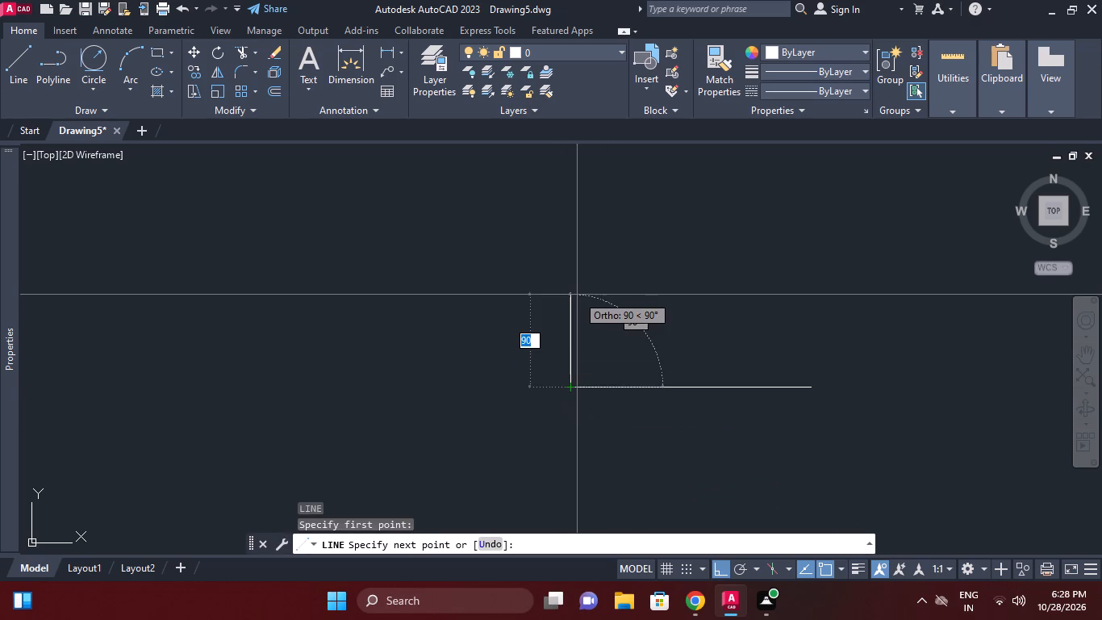
text(60)
key(Return)
key(Return)
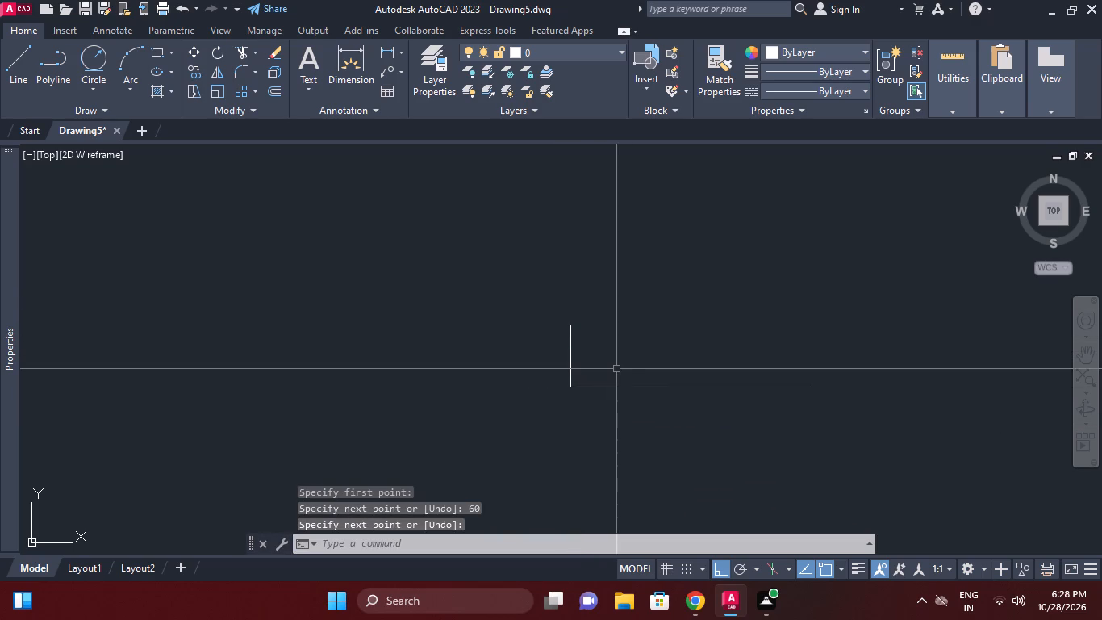
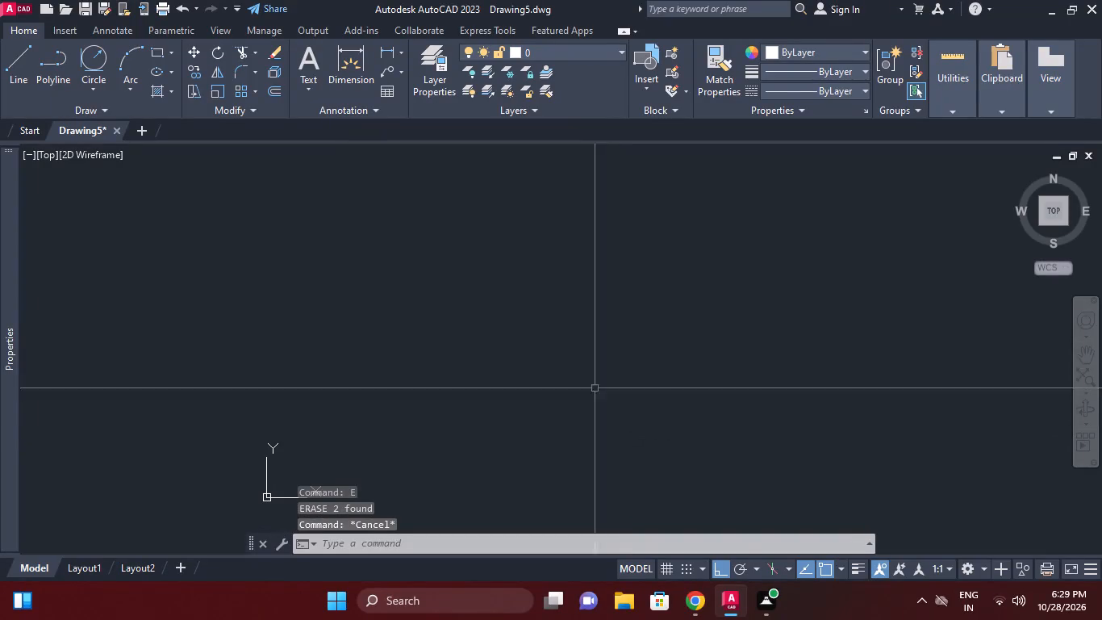
Draw a new vertical line 60 mm long upward in the empty area, away from the origin.
key(l)
key(space)
click(585, 432)
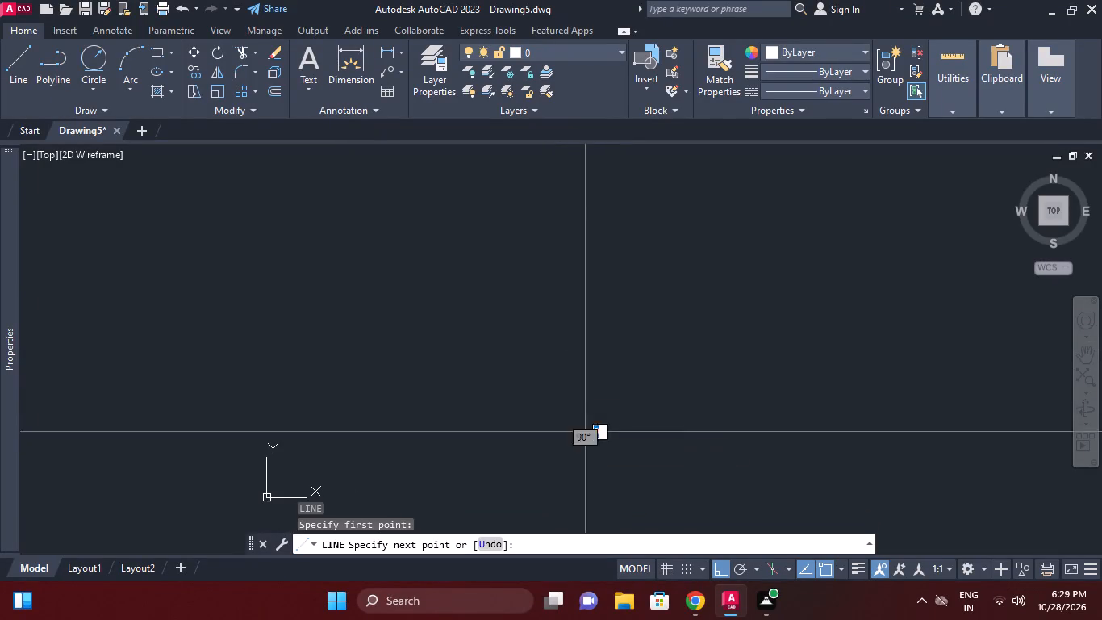
text(60)
key(Return)
key(Return)
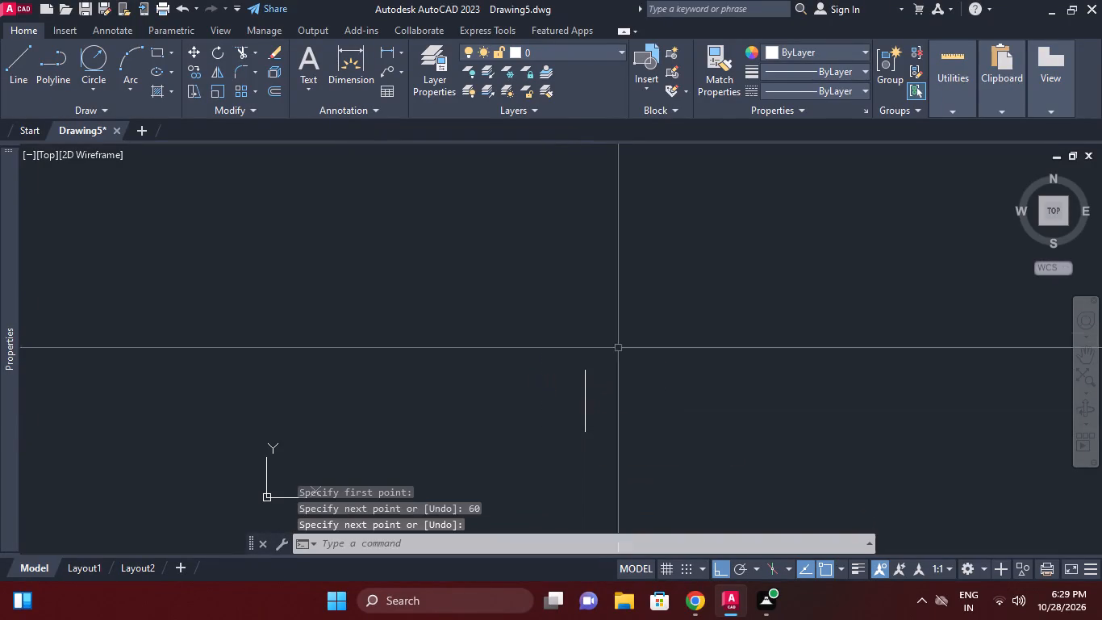
Place a horizontal construction line (XLINE) through the midpoint of the 60 mm vertical line.
middle_drag(651, 433, 598, 431)
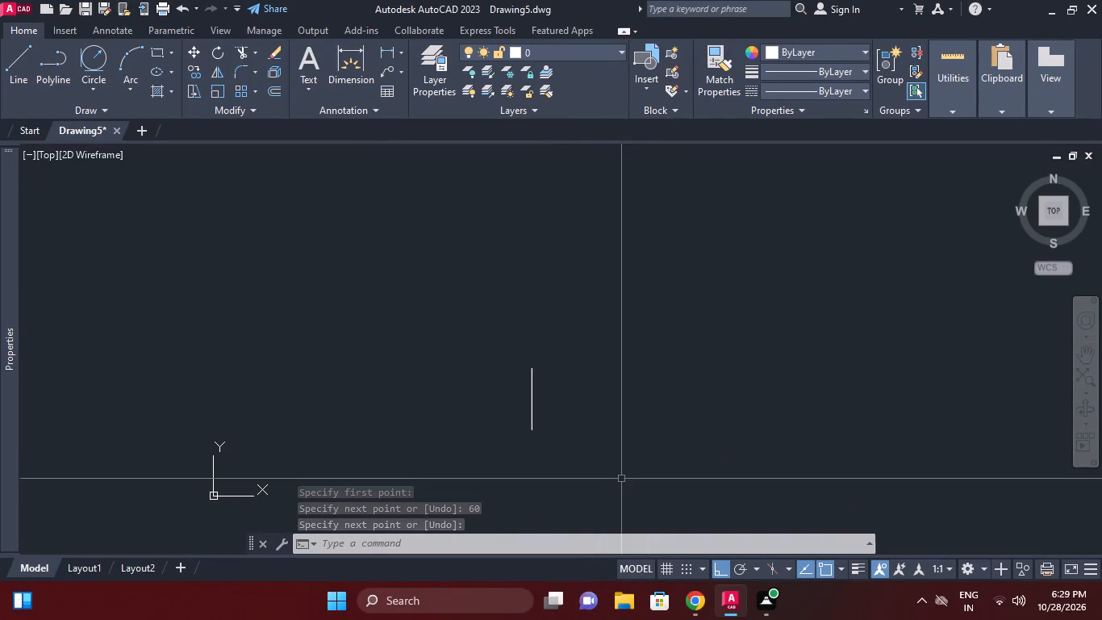
middle_drag(621, 474, 581, 460)
middle_drag(607, 486, 606, 470)
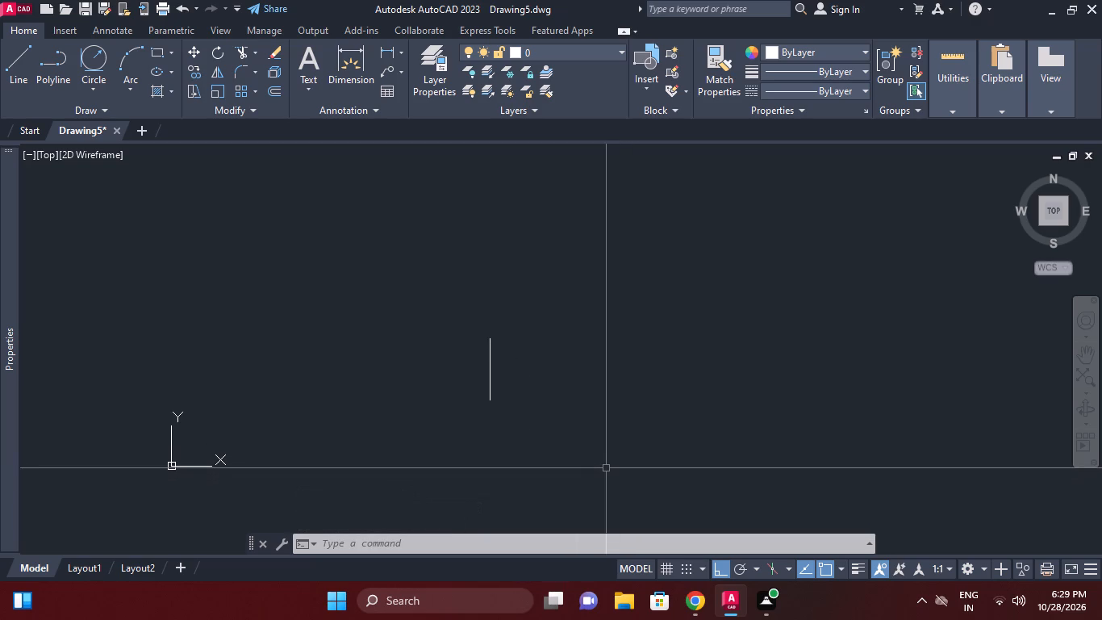
key(x)
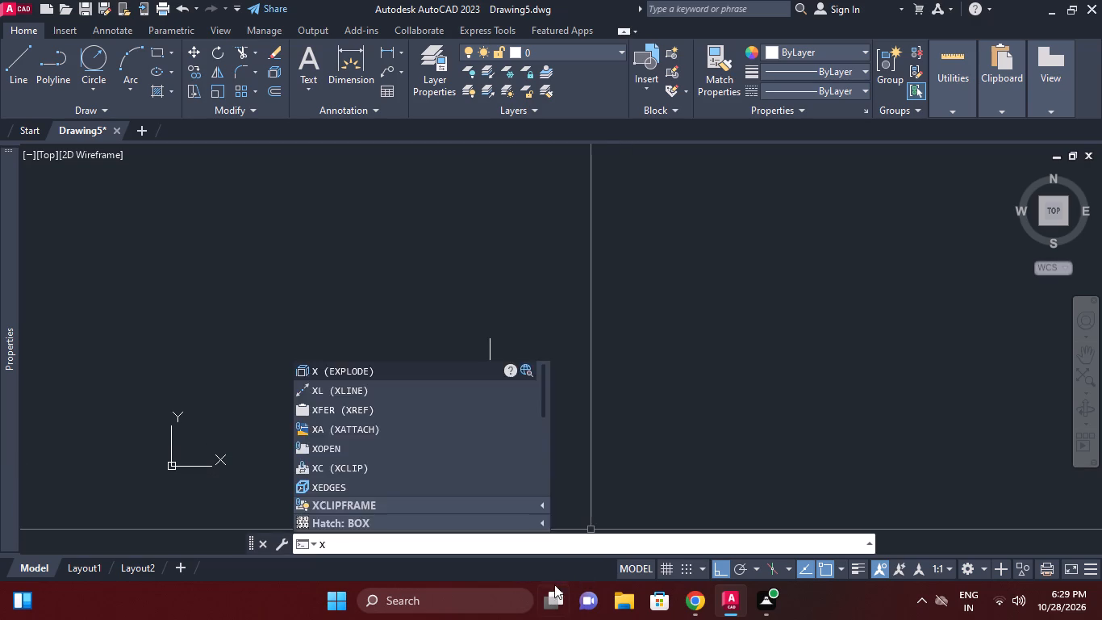
key(Escape)
key(Escape)
text(XL)
key(space)
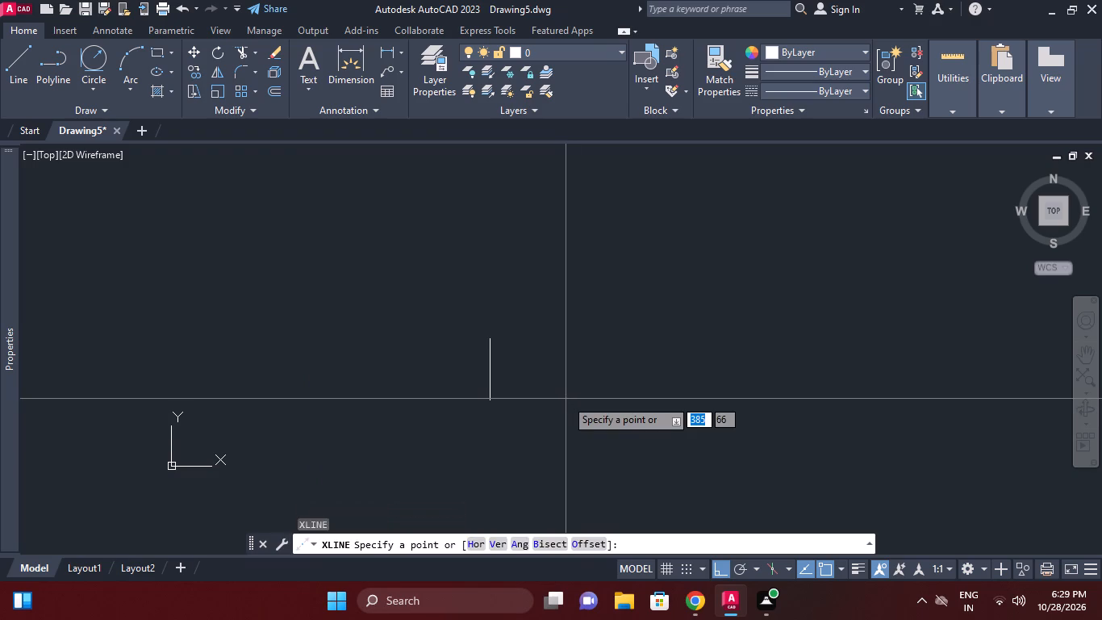
key(h)
key(space)
click(488, 371)
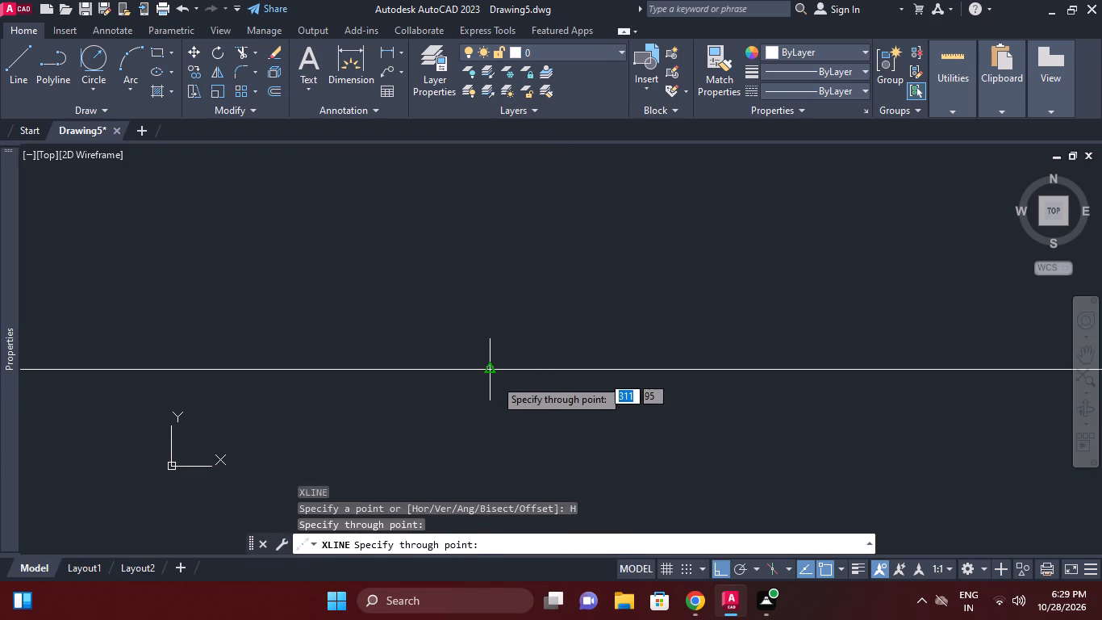
key(Escape)
Offset the vertical line 235 mm along the positive X direction.
text(O)
key(space)
text(235)
key(Return)
click(492, 391)
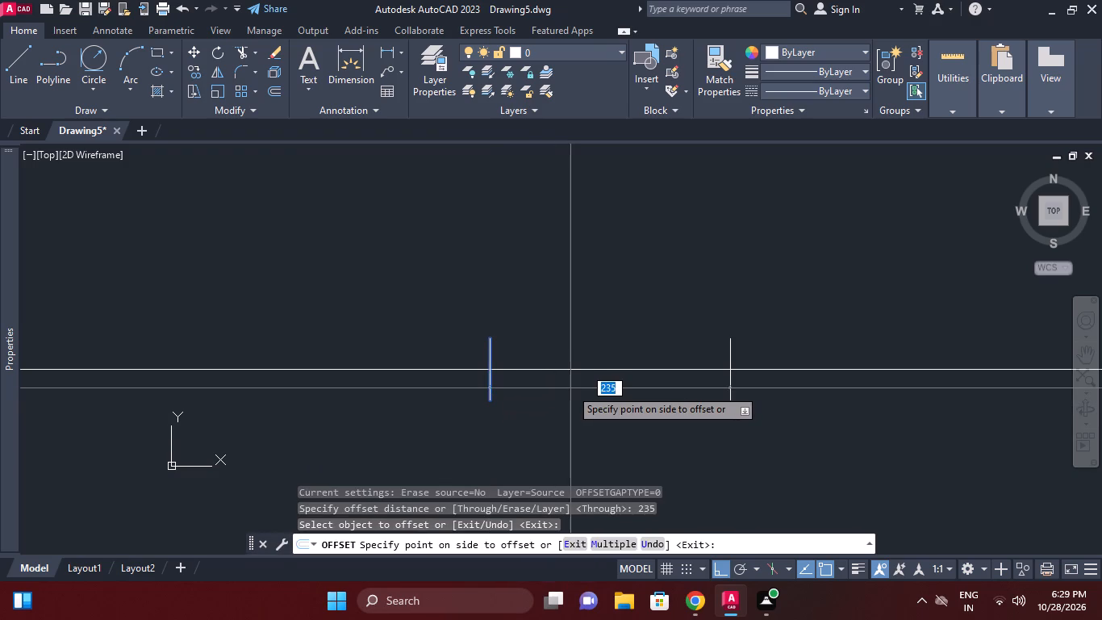
click(602, 395)
right_click(772, 417)
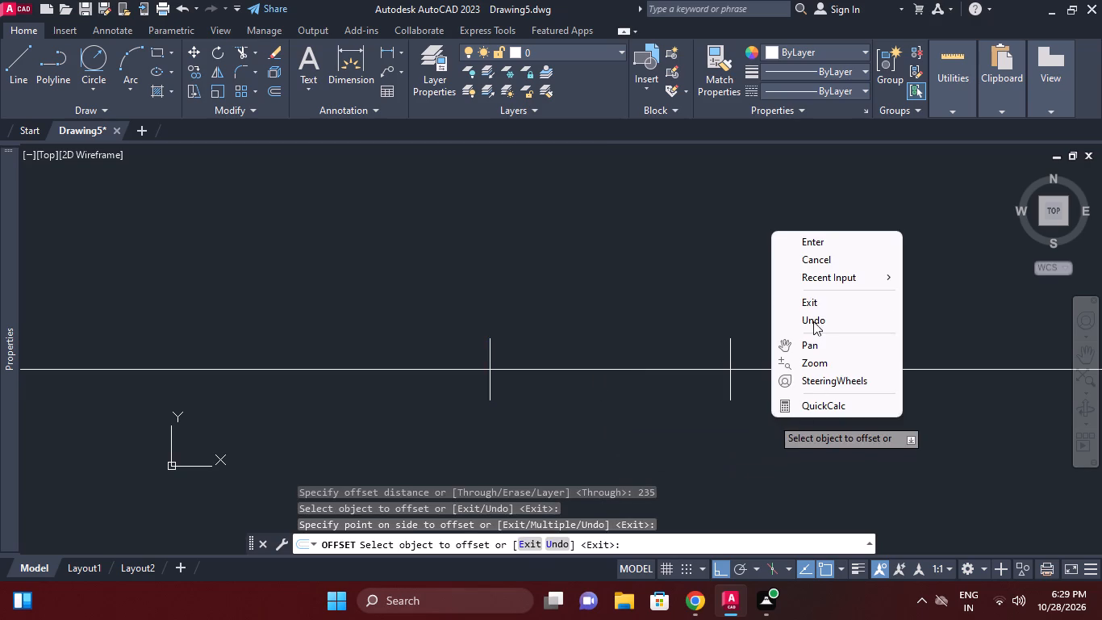
click(813, 249)
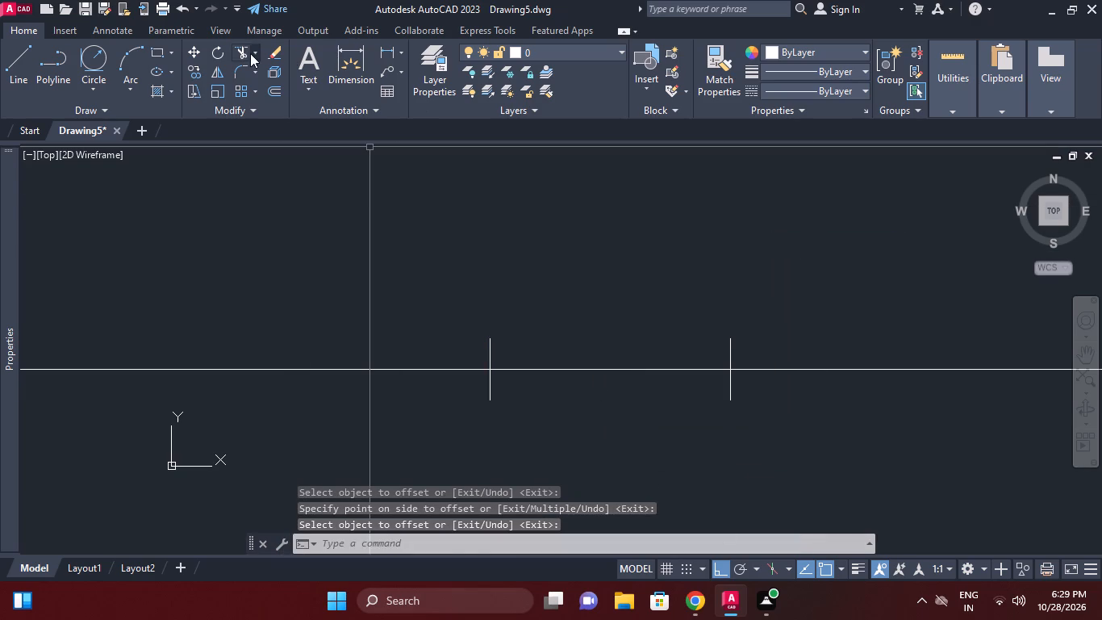
Trim the horizontal construction line outside both vertical lines, using the two verticals as cutting edges.
click(243, 52)
click(508, 403)
click(486, 392)
click(691, 400)
click(699, 393)
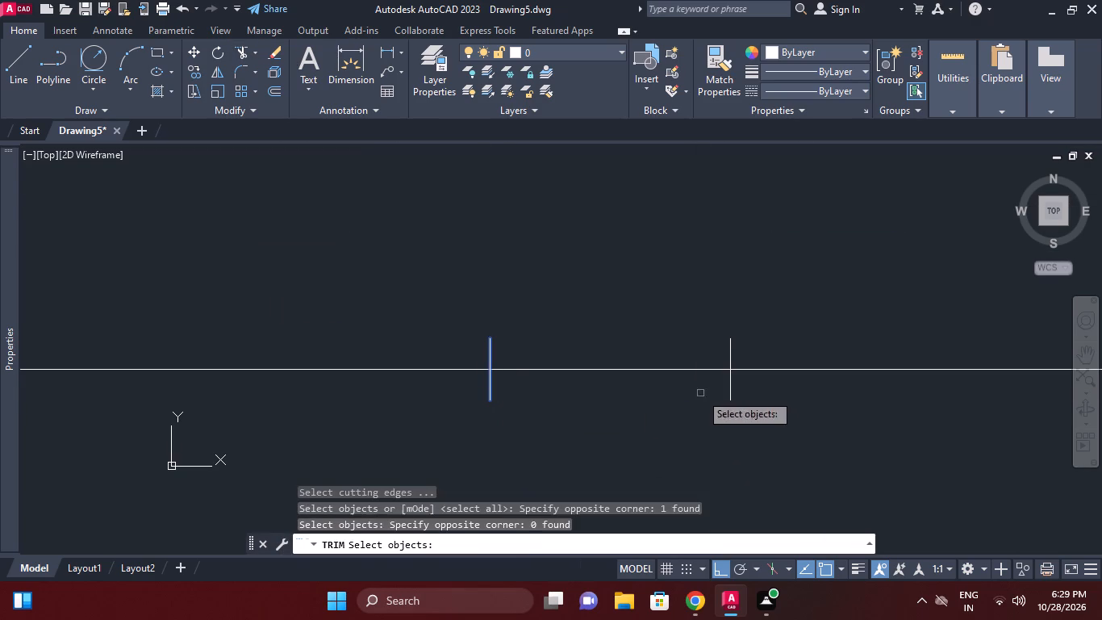
drag(795, 385, 786, 383)
click(719, 380)
right_click(719, 380)
drag(812, 400, 811, 388)
click(801, 350)
drag(415, 423, 412, 414)
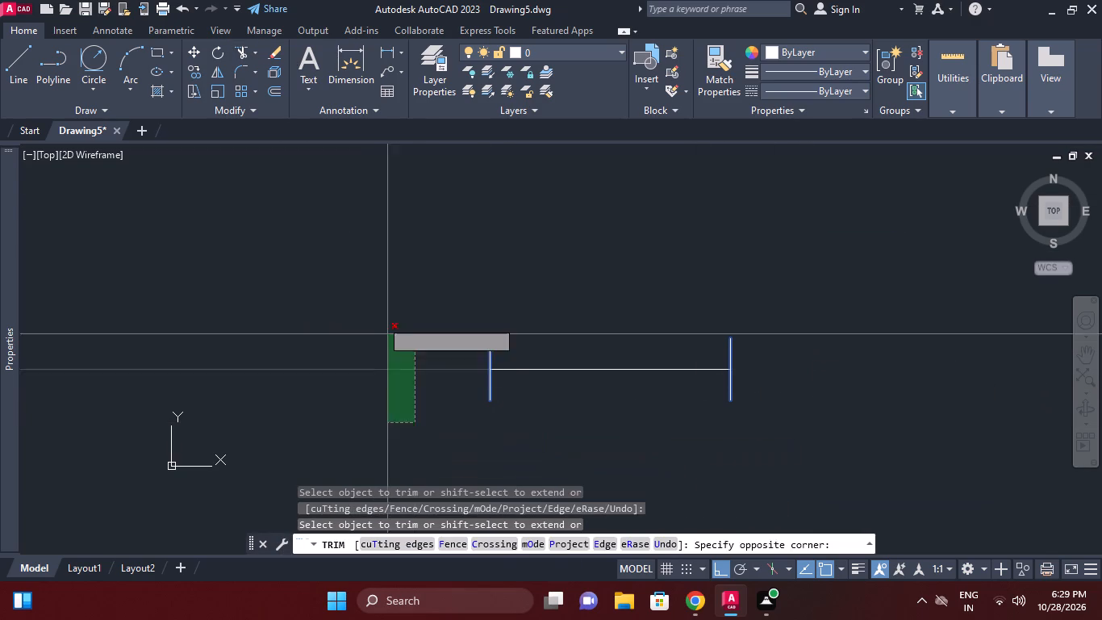
click(369, 297)
right_click(369, 297)
click(430, 315)
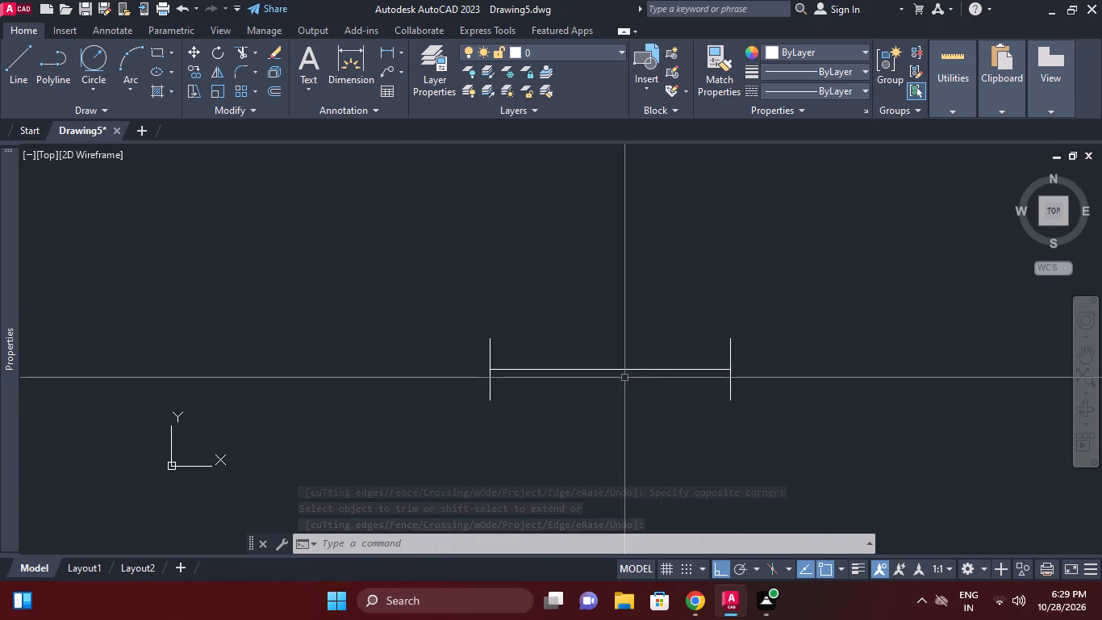
Start a circle centred on the midpoint of the horizontal centre line between the two verticals.
text(C)
key(space)
click(604, 370)
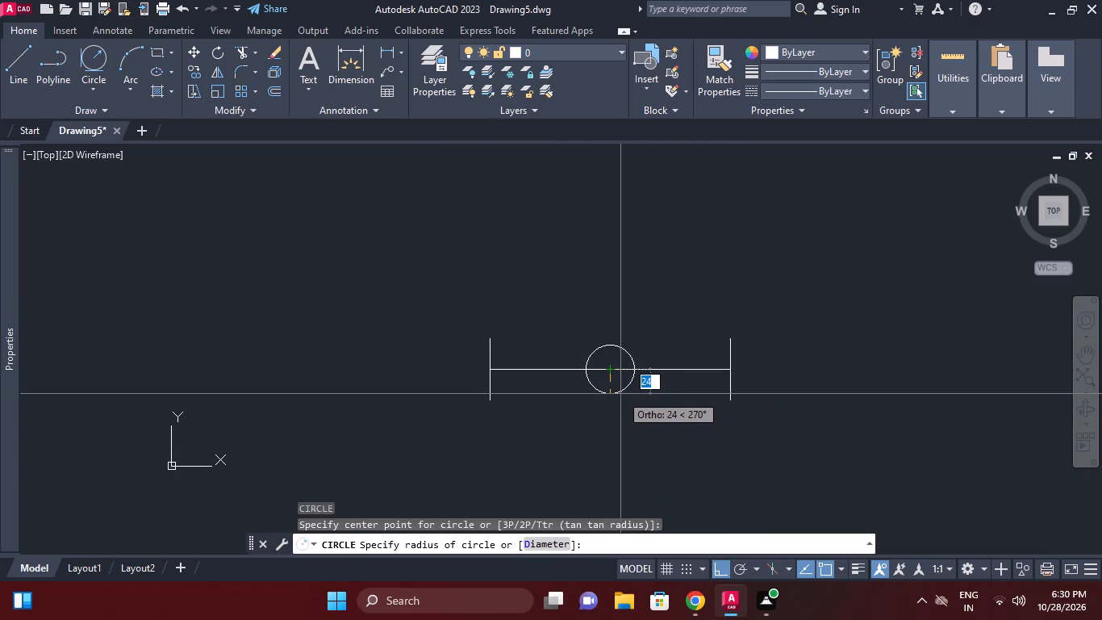
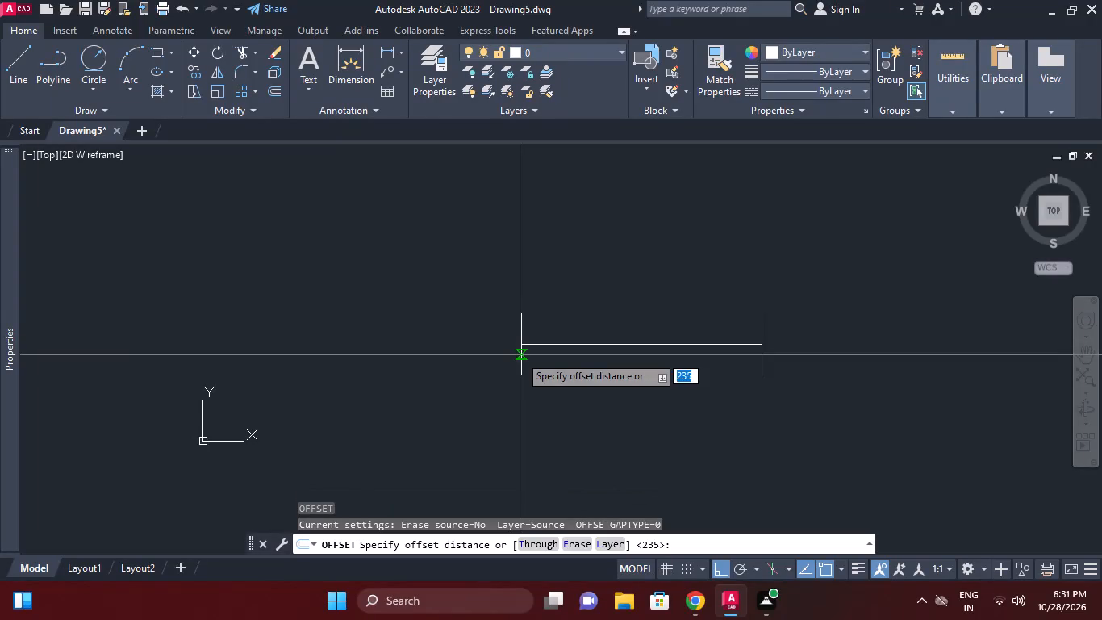
Offset the left 60 mm vertical line 115 mm inward, towards the other vertical line.
text(111)
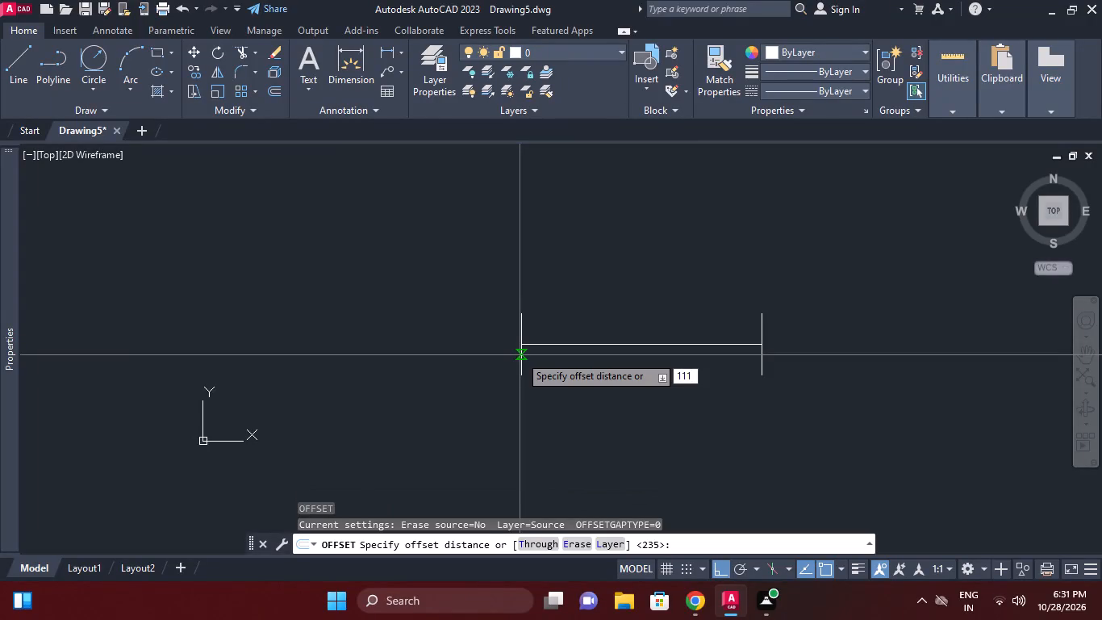
key(BackSpace)
key(5)
key(Return)
click(524, 364)
click(530, 361)
key(Escape)
middle_click(625, 379)
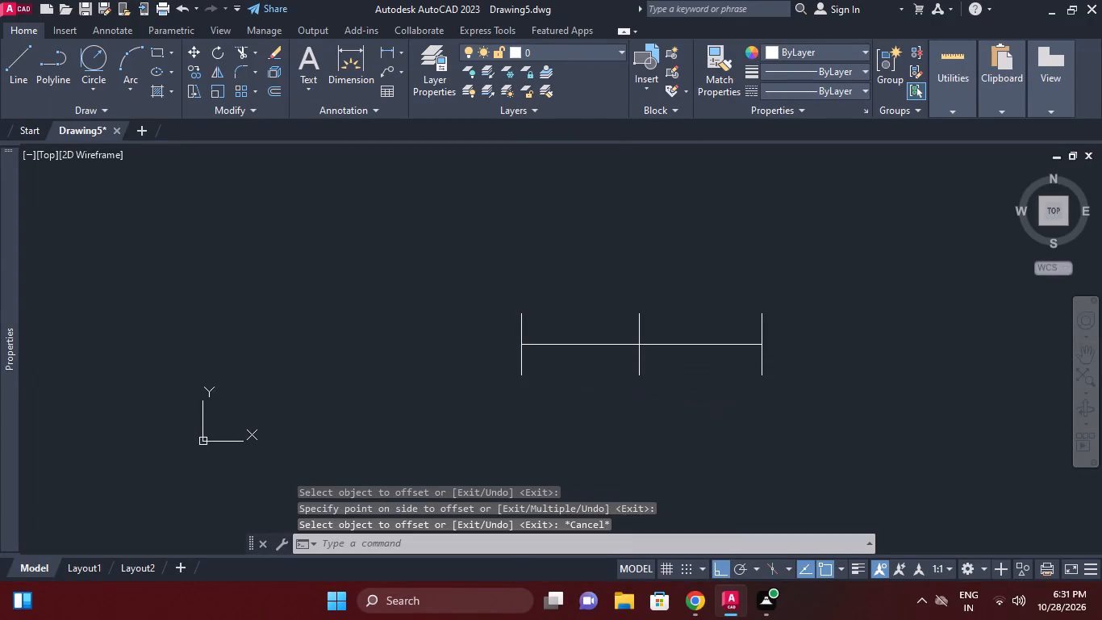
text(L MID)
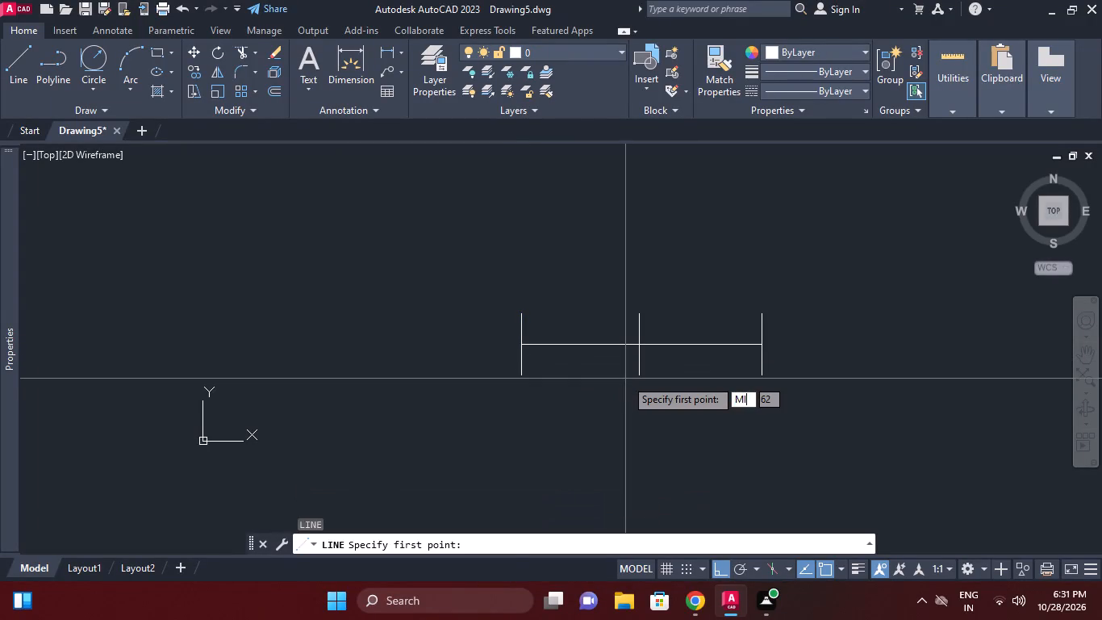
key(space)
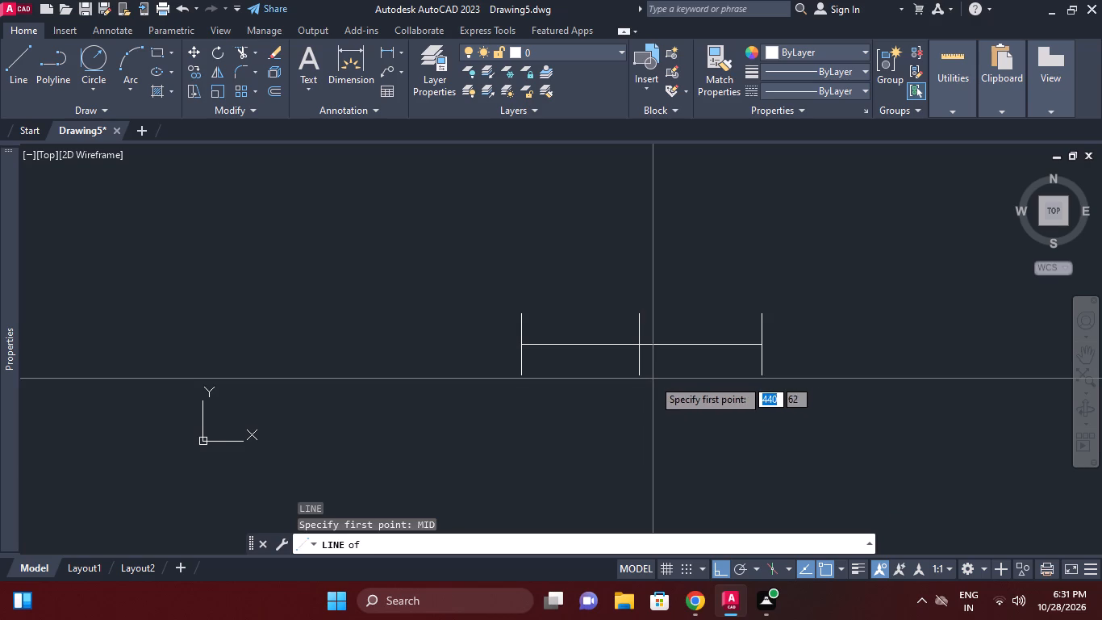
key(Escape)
Draw a circle of radius 32 mm centred on the midpoint of the offset vertical line.
key(c)
key(space)
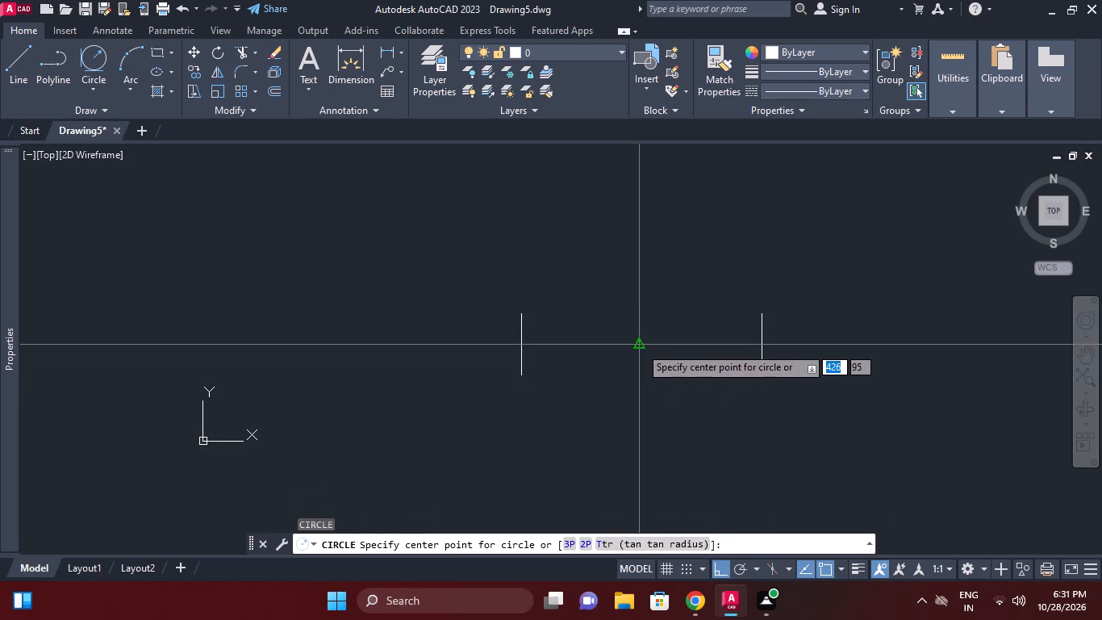
click(641, 345)
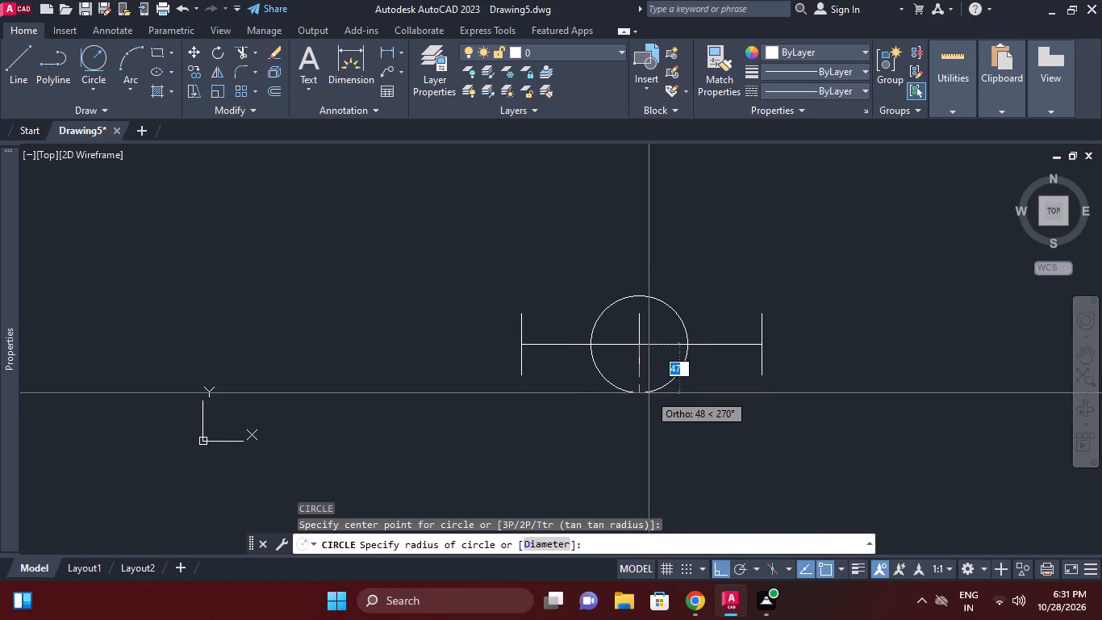
text(32)
key(Return)
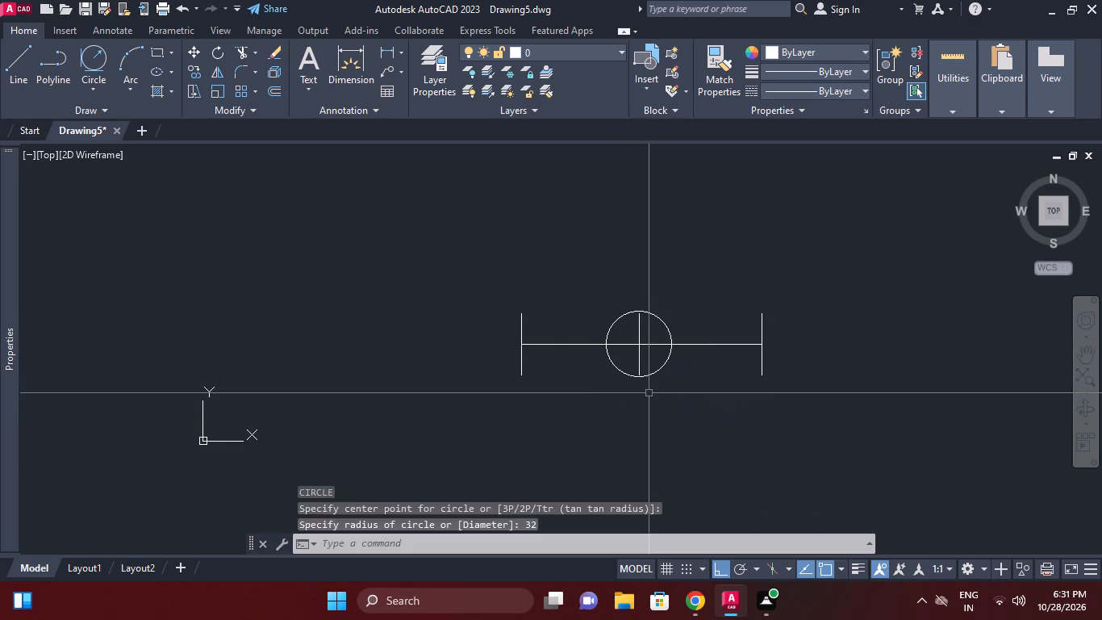
key(Escape)
Erase the vertical line inside the circle.
scroll(649, 393, up, 1)
click(634, 346)
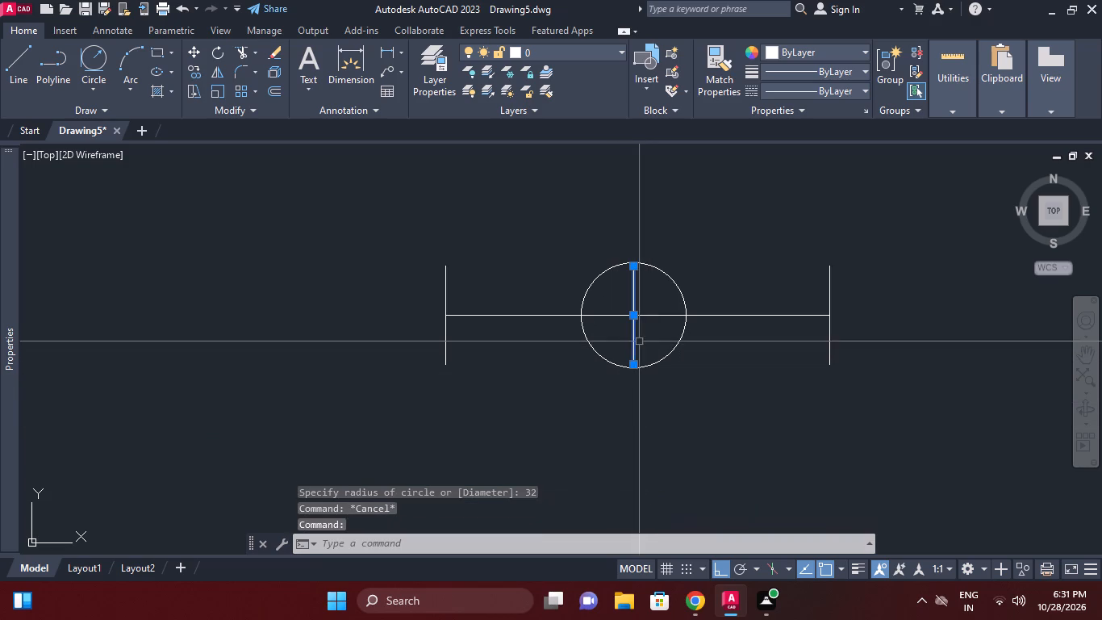
right_click(640, 341)
click(697, 267)
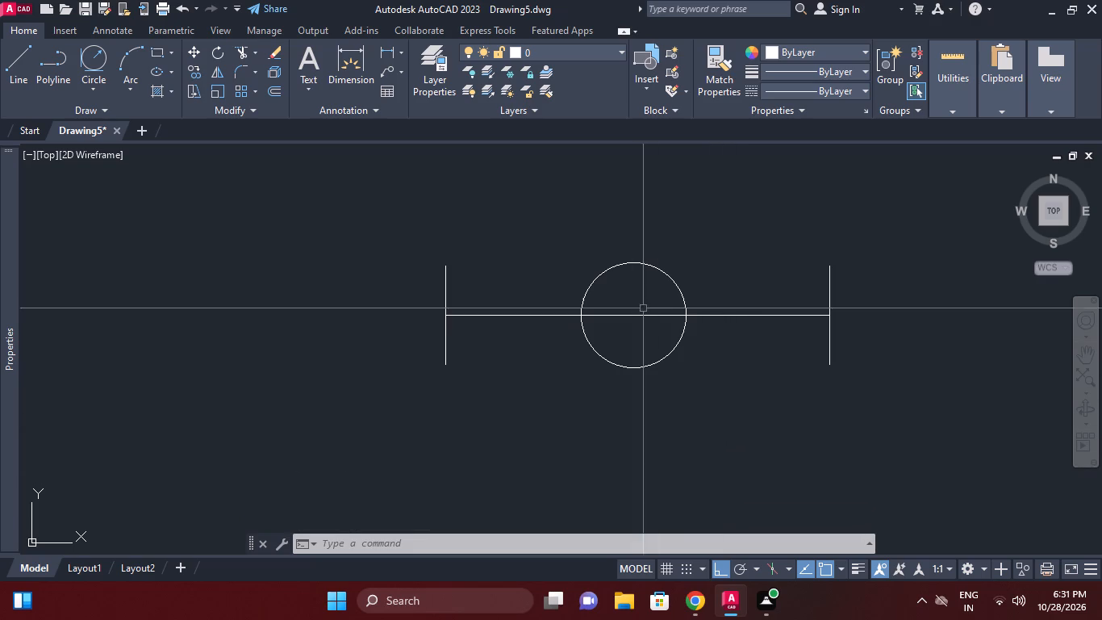
Draw a 12 mm diameter circle centred on the bottom quadrant of the 32 mm radius circle.
scroll(645, 301, up, 1)
middle_drag(663, 303, 664, 322)
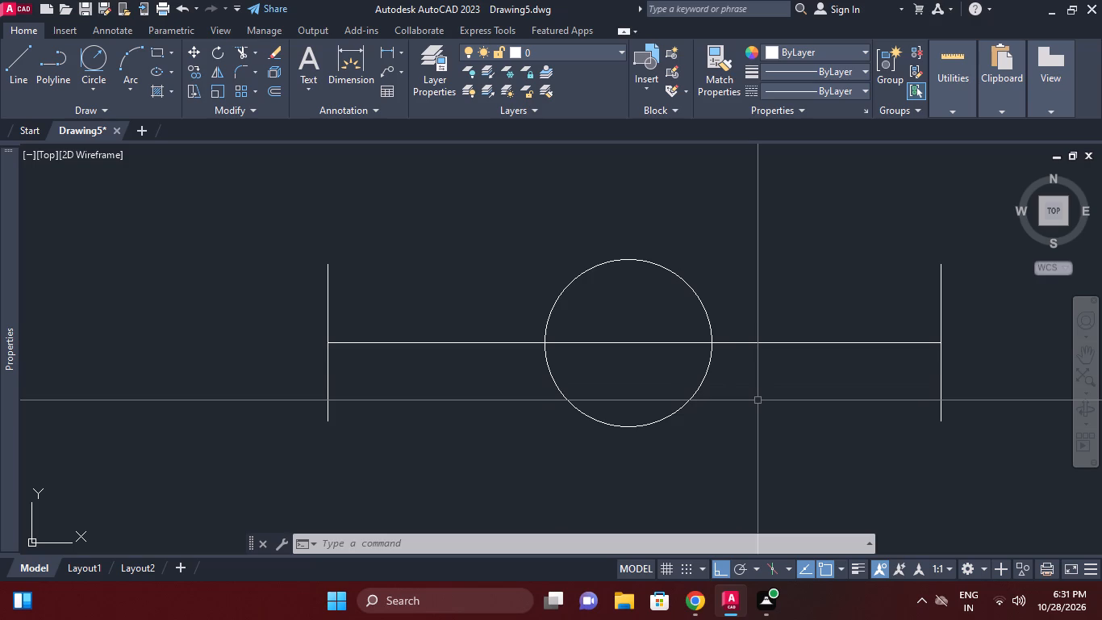
text(C)
key(space)
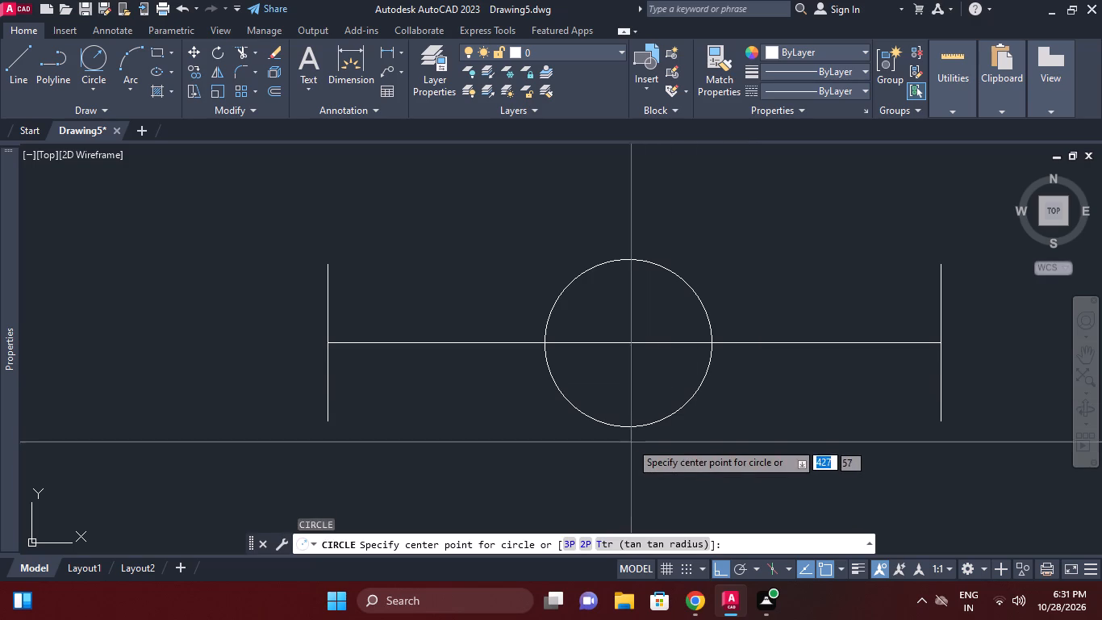
click(623, 425)
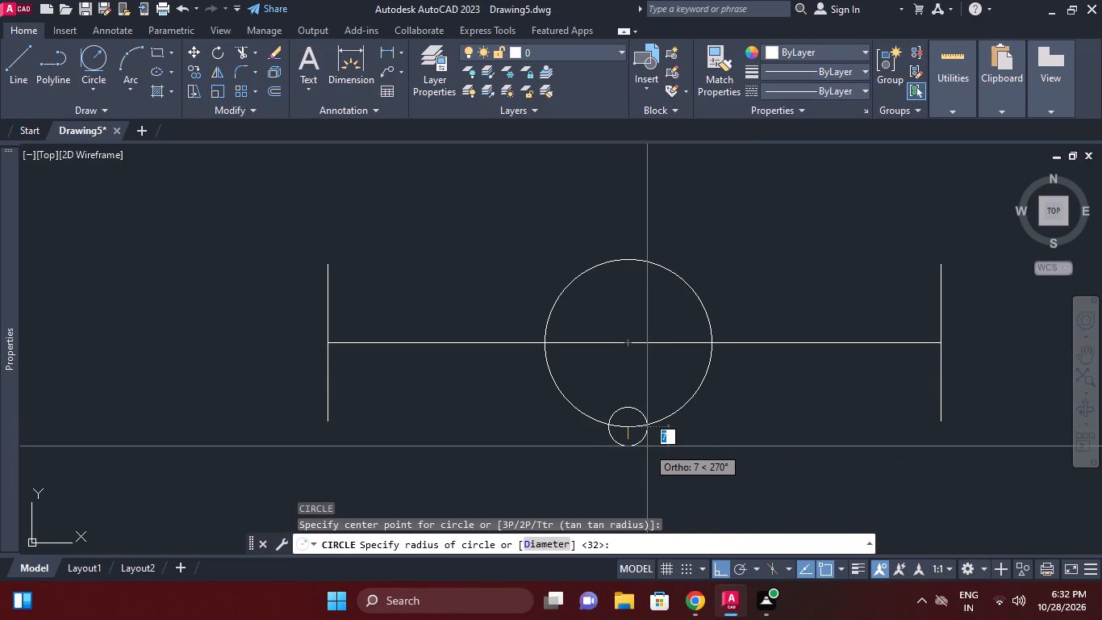
key(1)
key(BackSpace)
text(D 12)
key(Return)
key(Return)
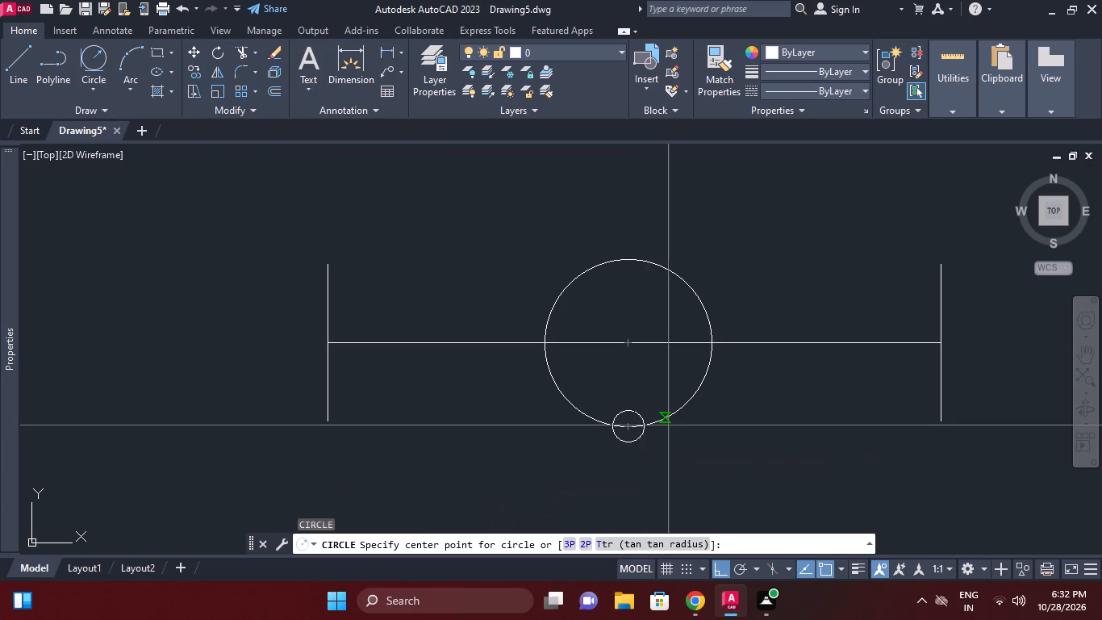
scroll(666, 425, up, 1)
key(Escape)
middle_click(574, 462)
key(Escape)
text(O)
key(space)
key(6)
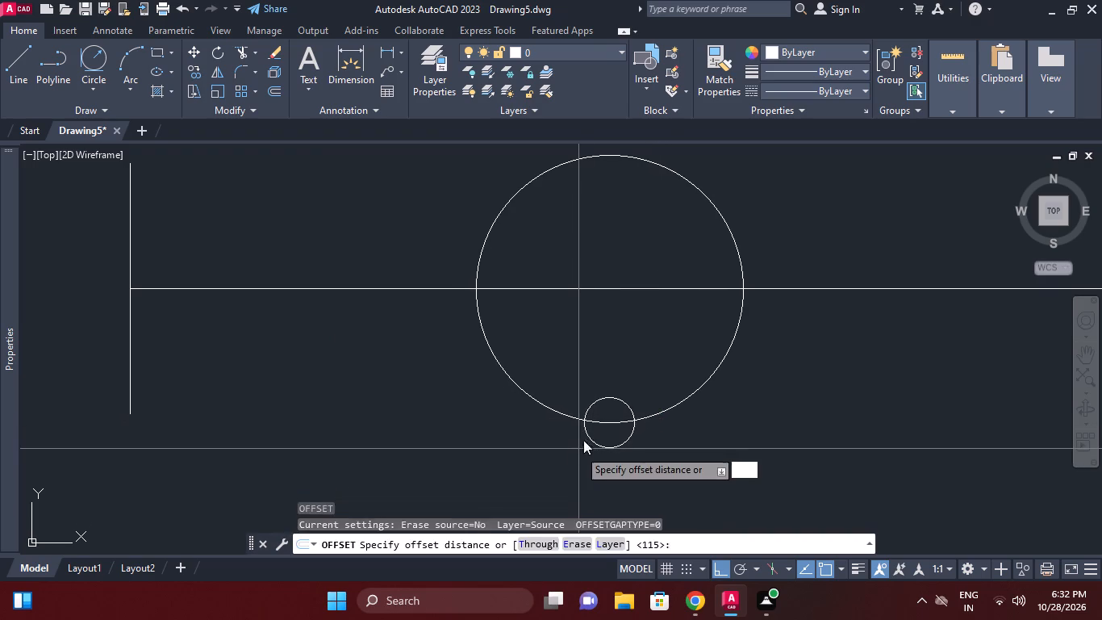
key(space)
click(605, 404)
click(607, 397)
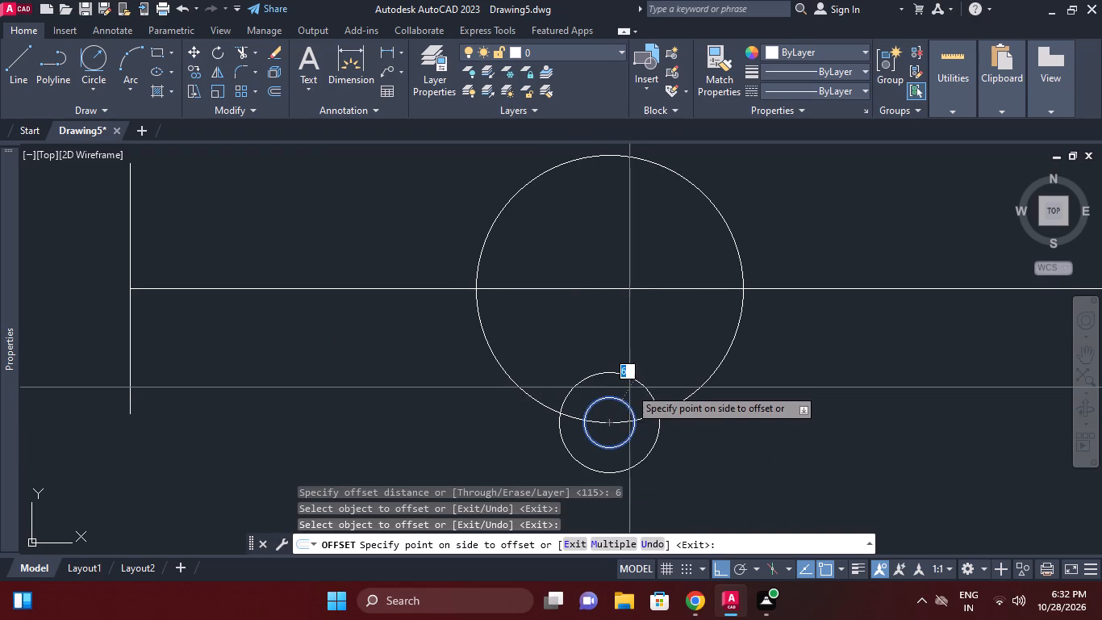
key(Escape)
Offset the 12 mm circle 3 mm outward.
text(O)
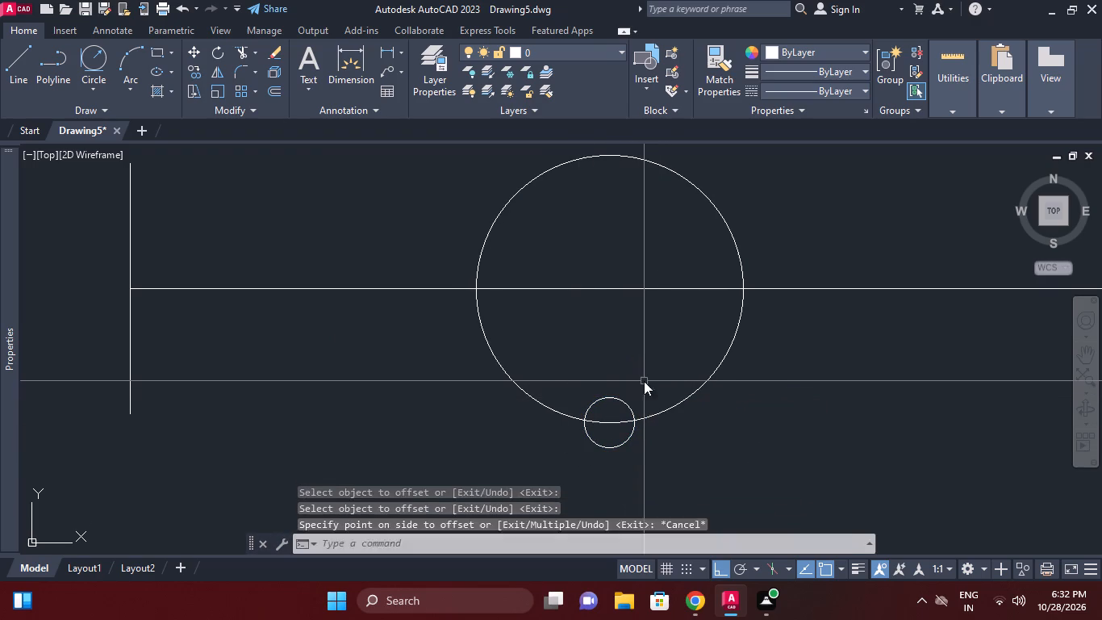
key(space)
key(3)
key(space)
click(632, 405)
click(641, 395)
key(Escape)
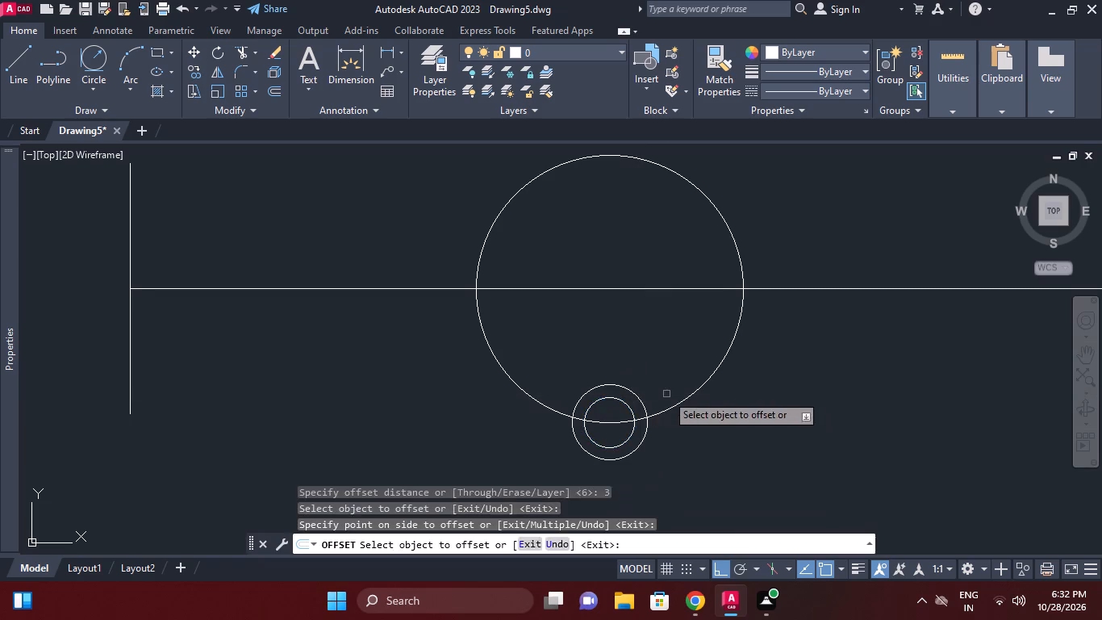
middle_drag(666, 394, 699, 366)
middle_drag(677, 383, 696, 358)
middle_drag(697, 373, 700, 366)
key(Escape)
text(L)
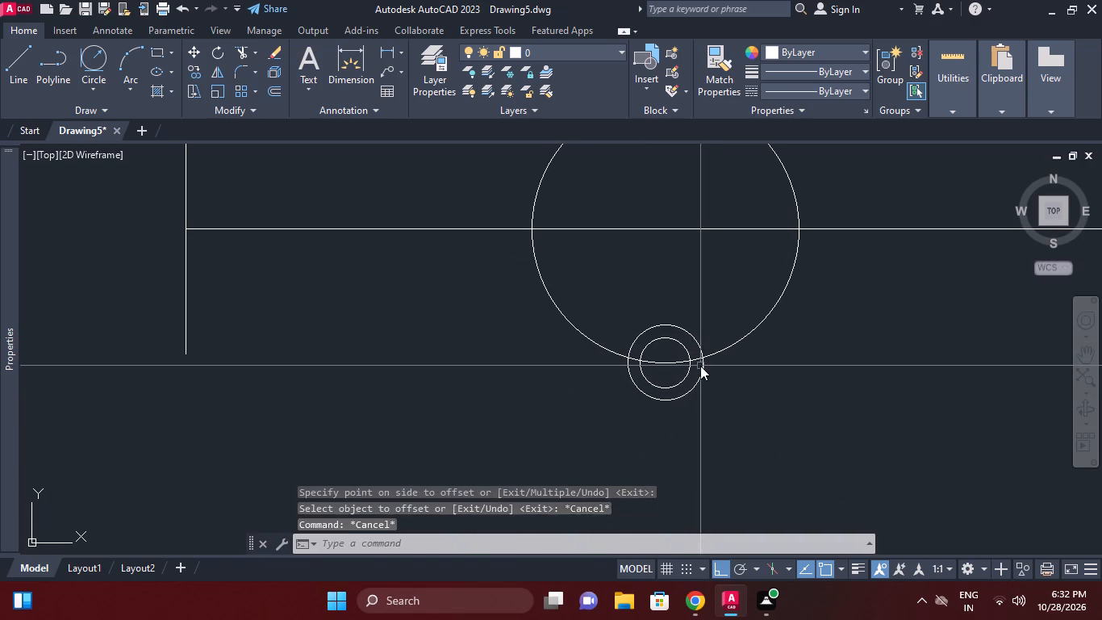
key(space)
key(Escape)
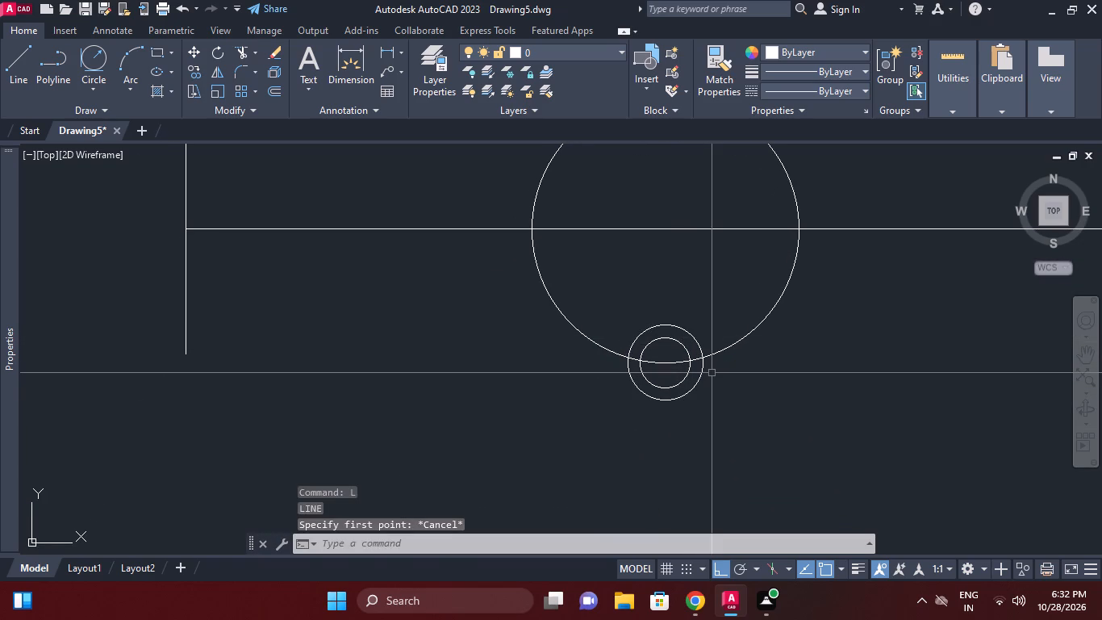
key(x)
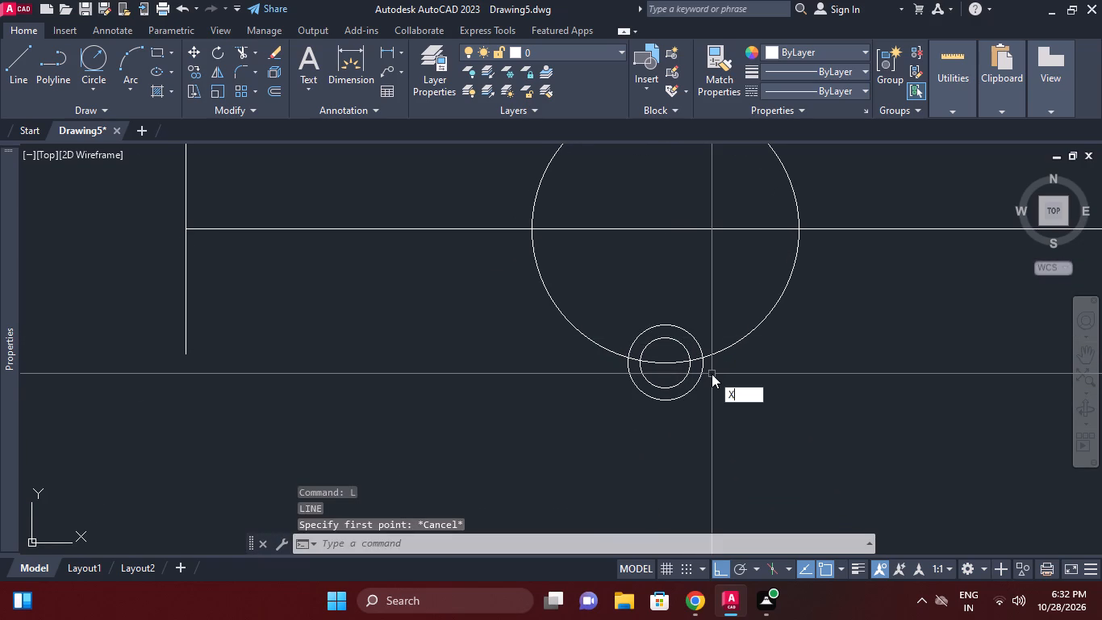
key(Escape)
Add a centre mark to the outer of the two small concentric circles.
text(CM)
key(space)
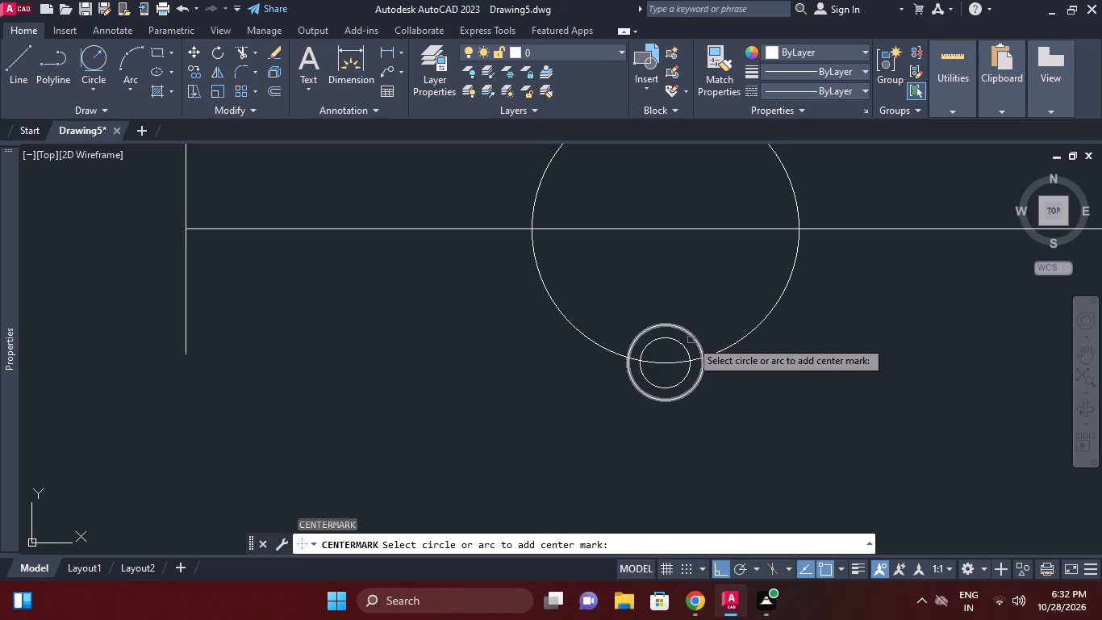
click(691, 340)
right_click(691, 340)
key(Escape)
Trim away the lower-right quarter of the outer small circle, using the centre mark lines as boundaries.
middle_click(699, 393)
scroll(687, 386, up, 1)
key(t)
key(r)
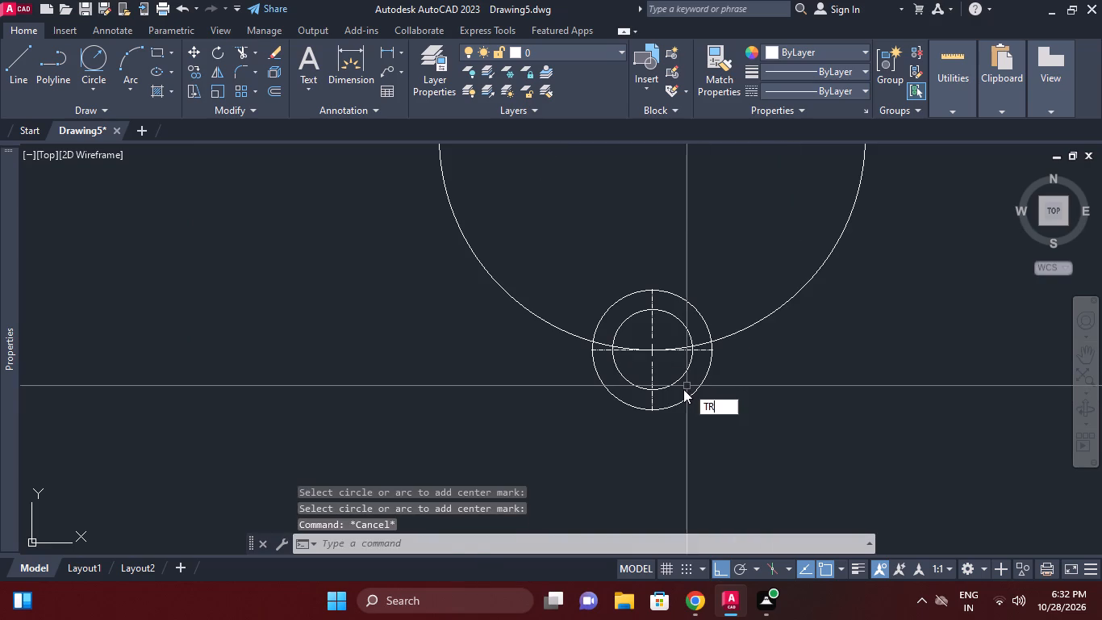
key(space)
click(653, 400)
key(space)
click(691, 393)
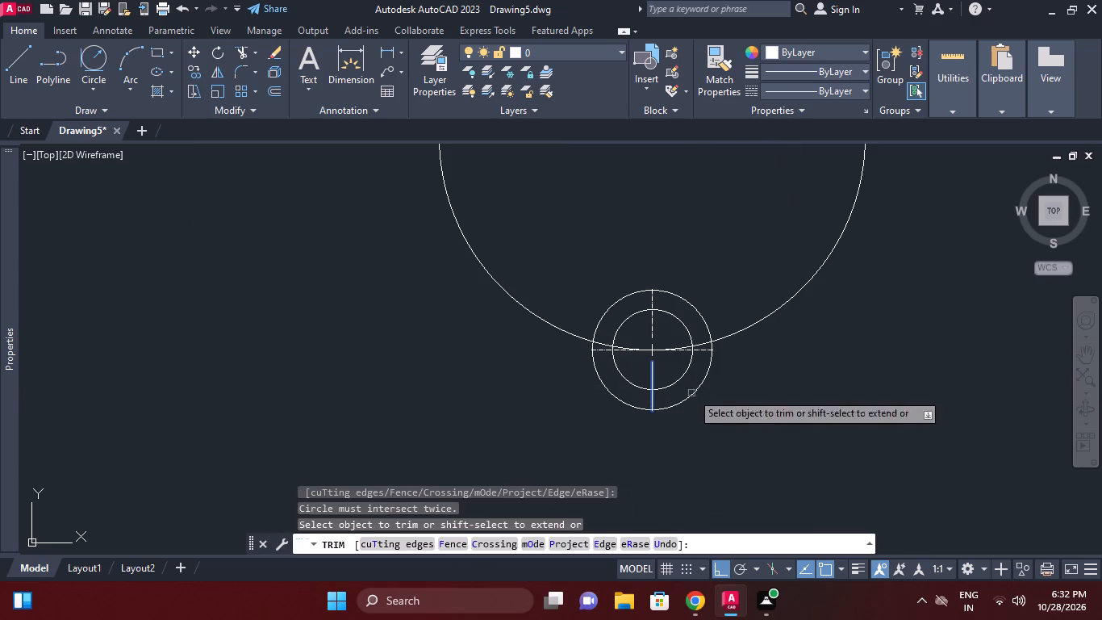
key(Escape)
key(space)
key(space)
click(698, 392)
scroll(754, 376, down, 1)
middle_click(754, 379)
key(Escape)
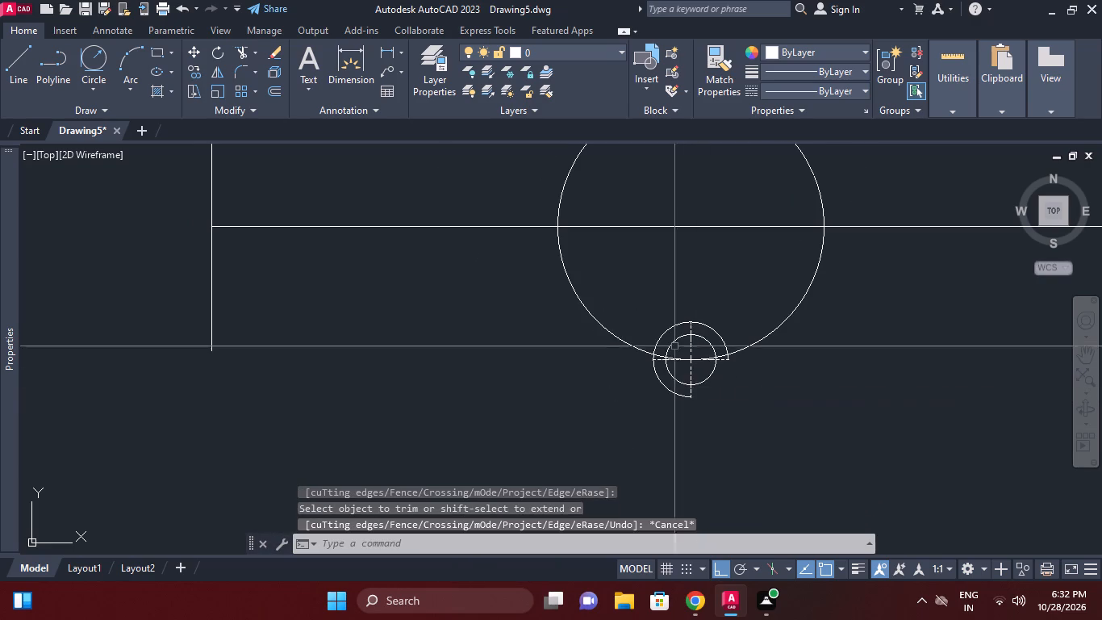
click(634, 301)
key(Escape)
Change the centre mark's colour to red.
click(695, 360)
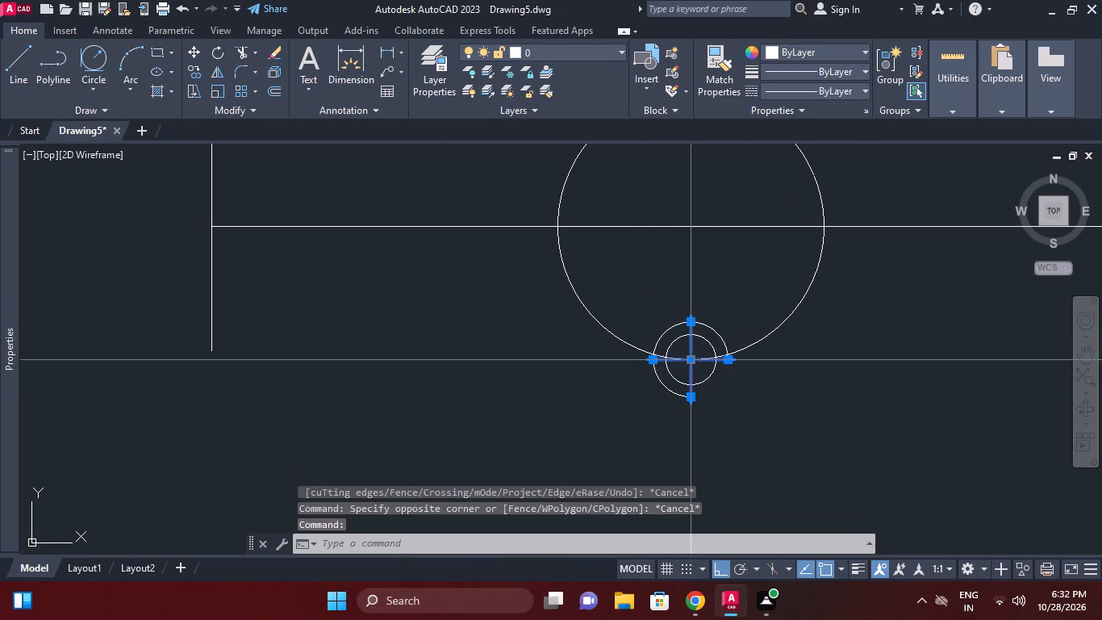
click(841, 53)
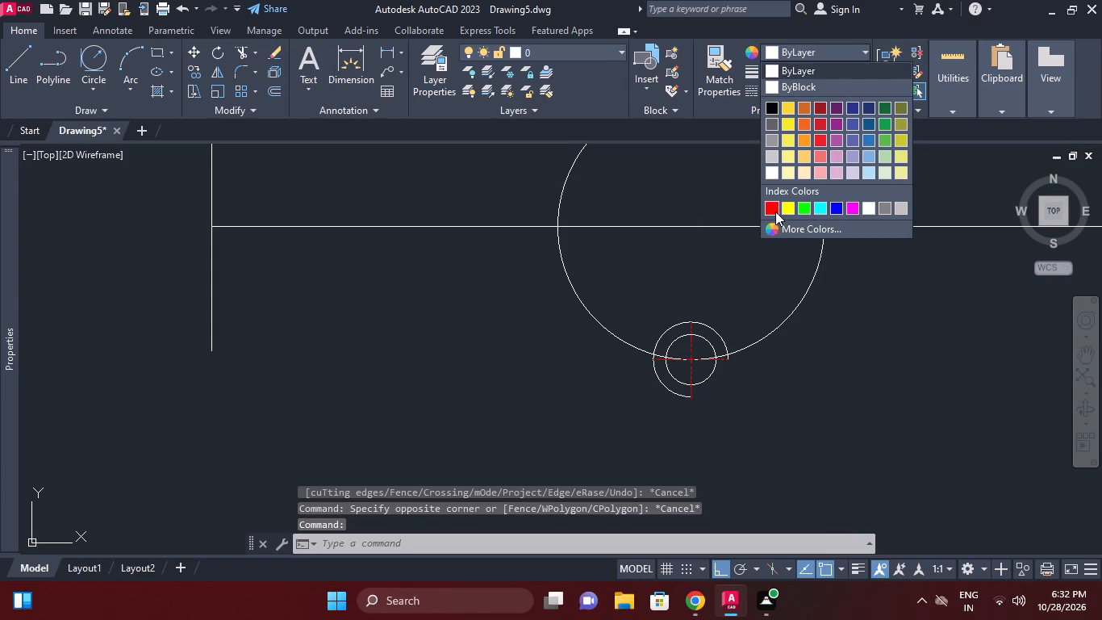
click(775, 212)
key(Escape)
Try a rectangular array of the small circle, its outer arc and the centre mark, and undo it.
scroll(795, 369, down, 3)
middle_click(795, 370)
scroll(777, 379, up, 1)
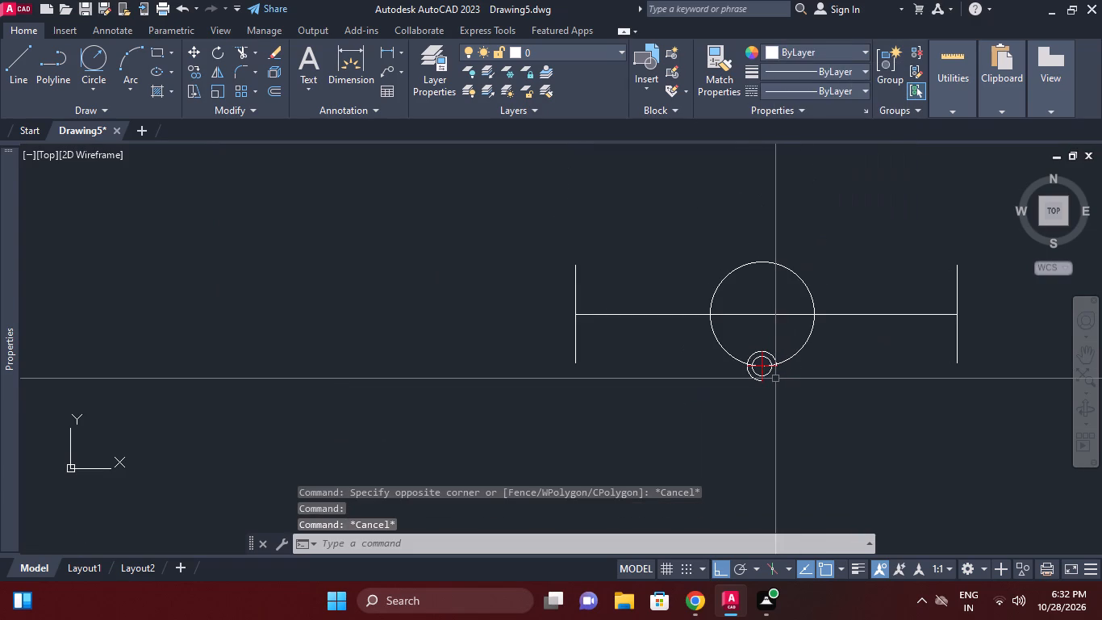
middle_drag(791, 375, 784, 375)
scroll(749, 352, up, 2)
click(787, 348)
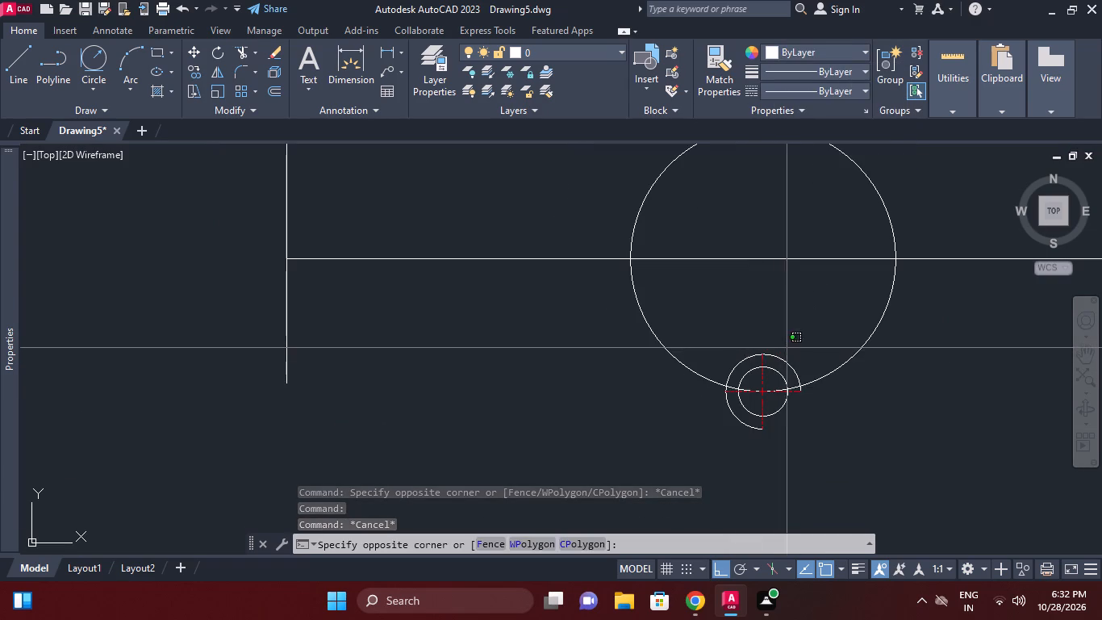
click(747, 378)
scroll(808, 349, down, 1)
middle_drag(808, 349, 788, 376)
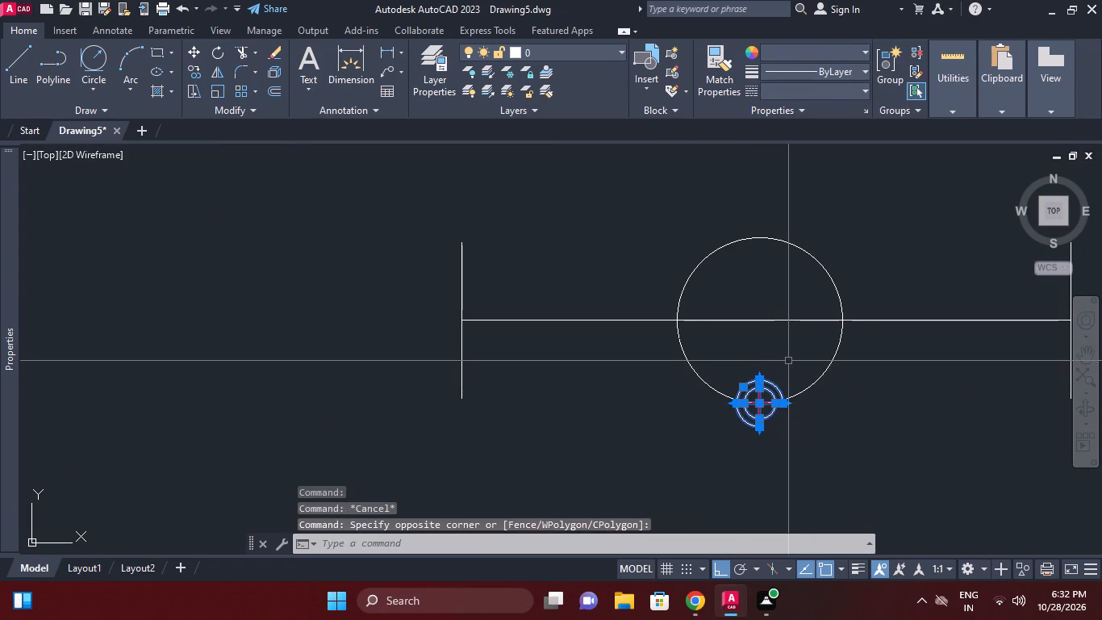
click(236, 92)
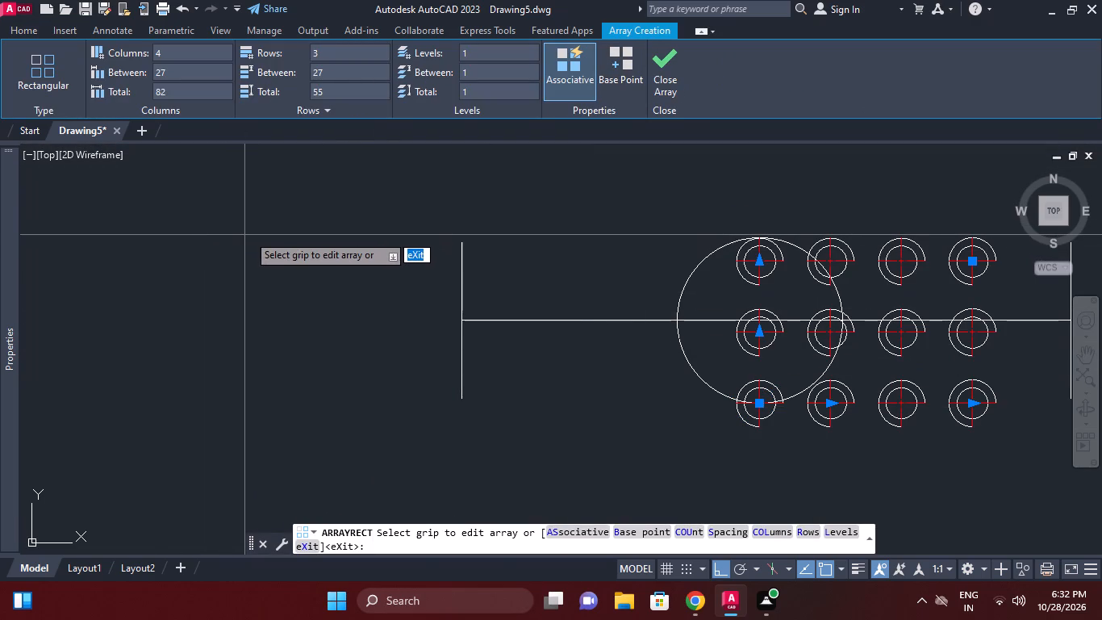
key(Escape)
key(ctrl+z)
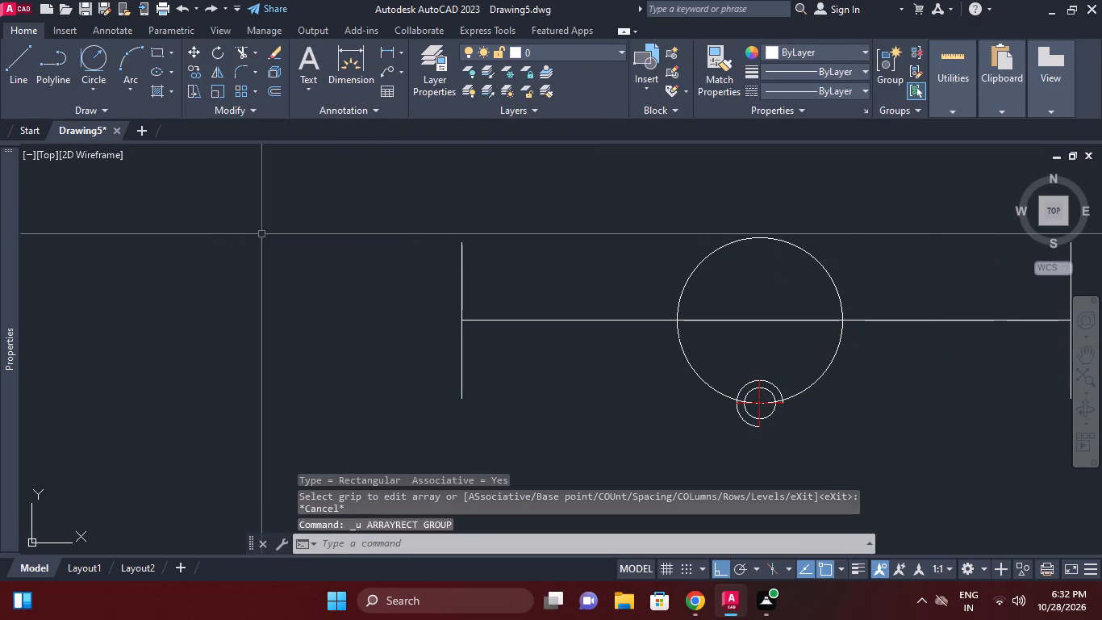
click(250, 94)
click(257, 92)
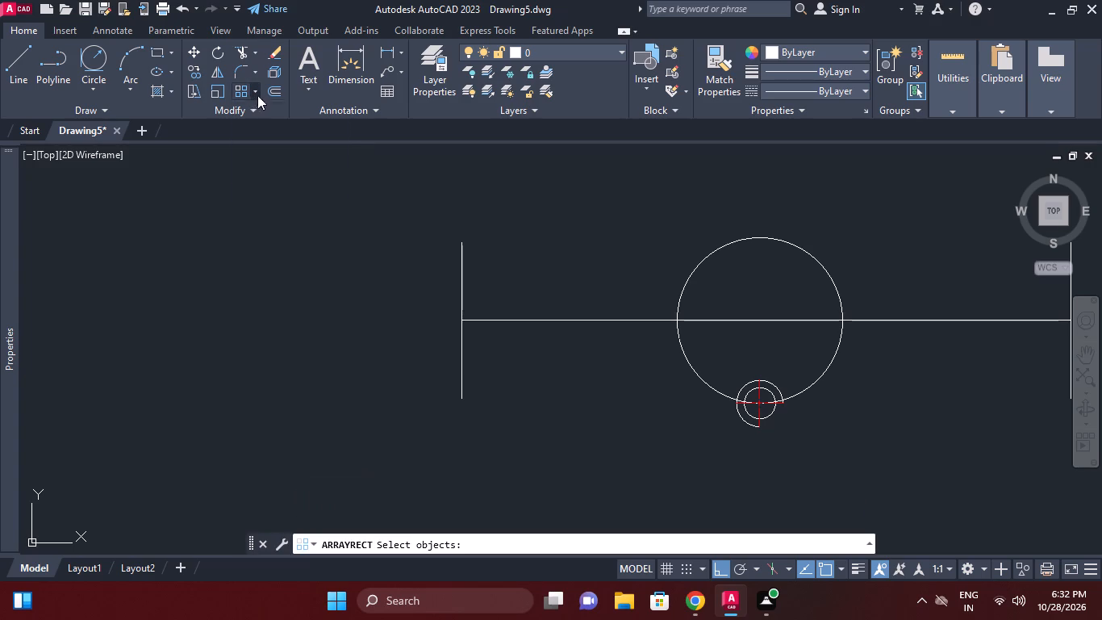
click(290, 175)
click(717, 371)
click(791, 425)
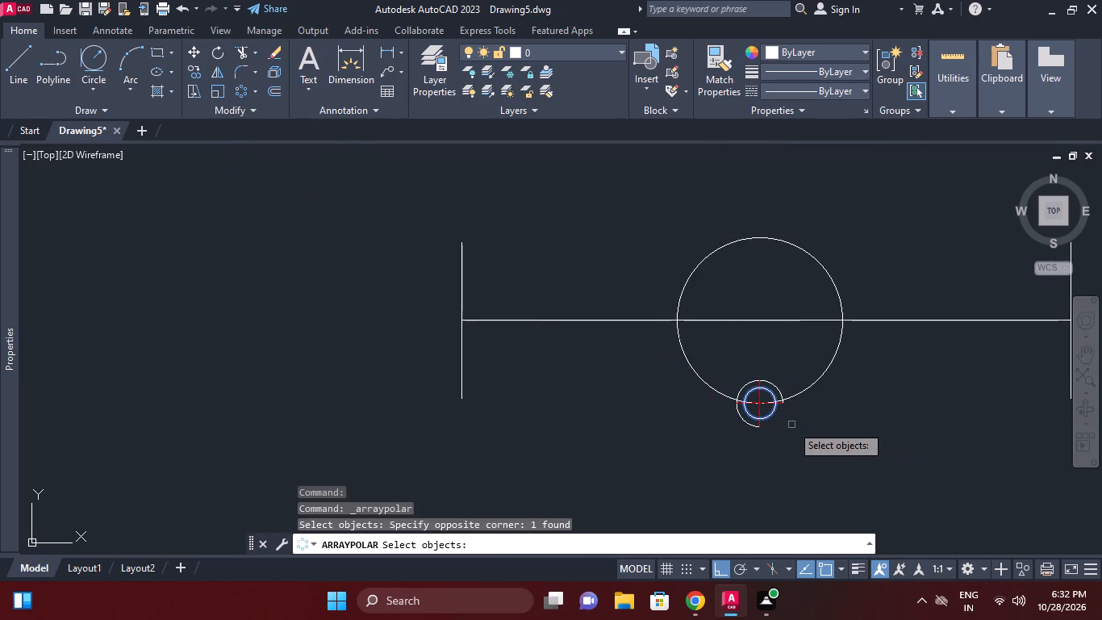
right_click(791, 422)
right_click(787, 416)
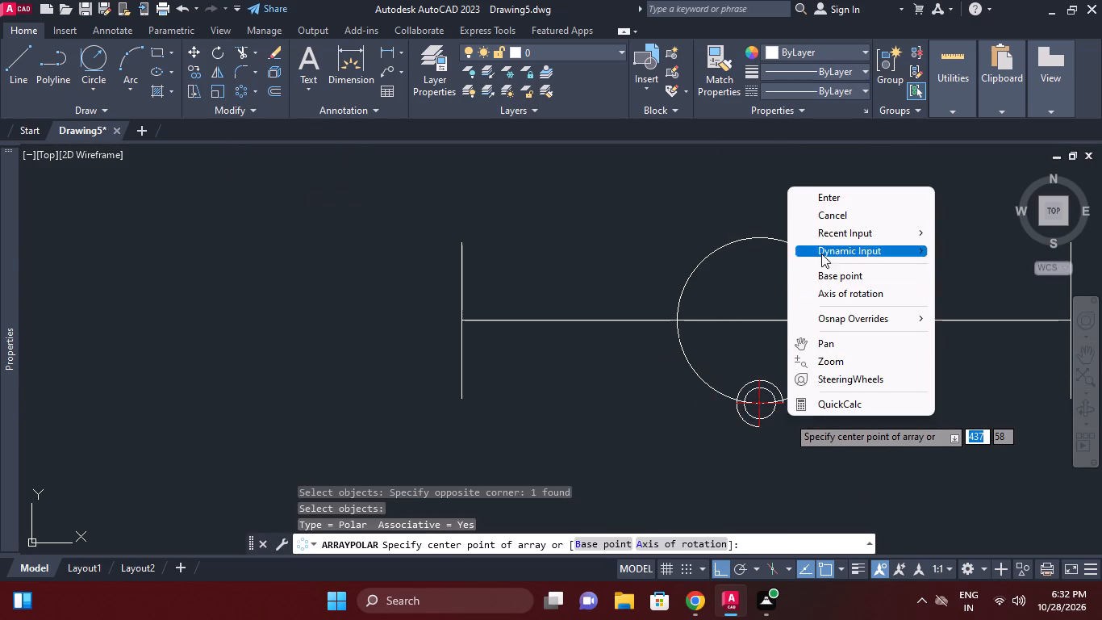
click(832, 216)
Polar-array the small circle, its outer arc and the centre mark around the large circle's centre with 4 items.
click(731, 357)
click(787, 462)
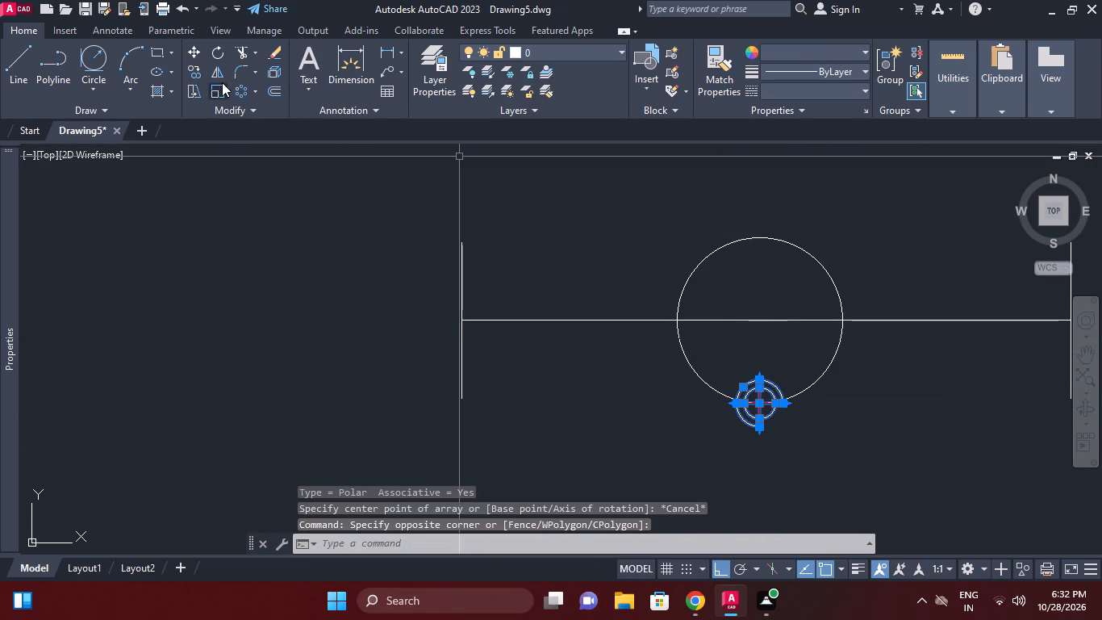
click(244, 88)
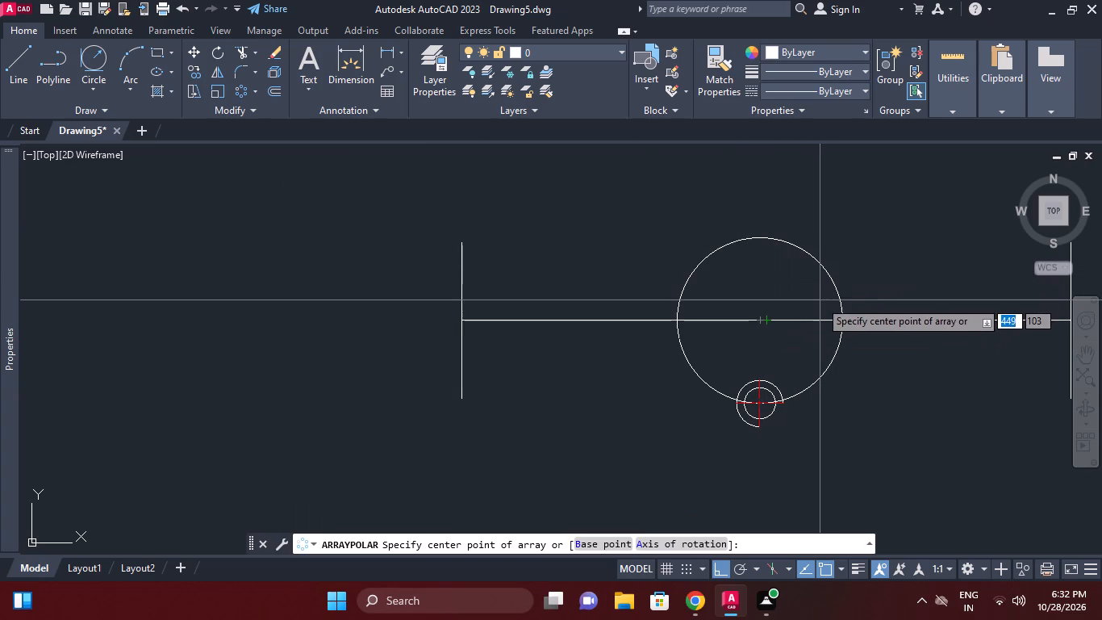
text(CEN)
key(space)
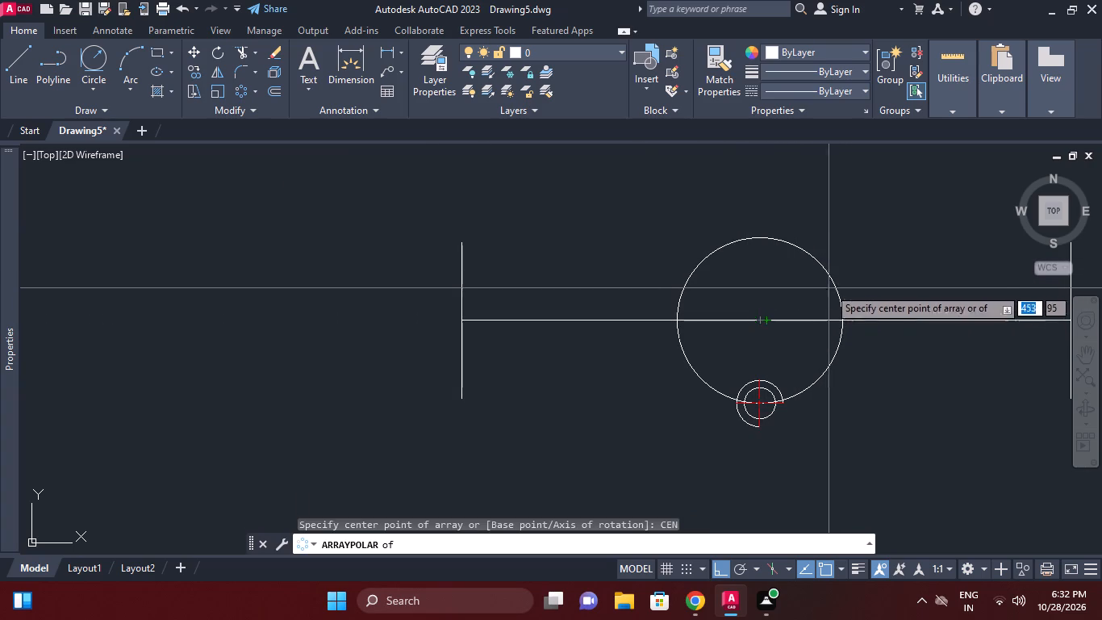
click(833, 281)
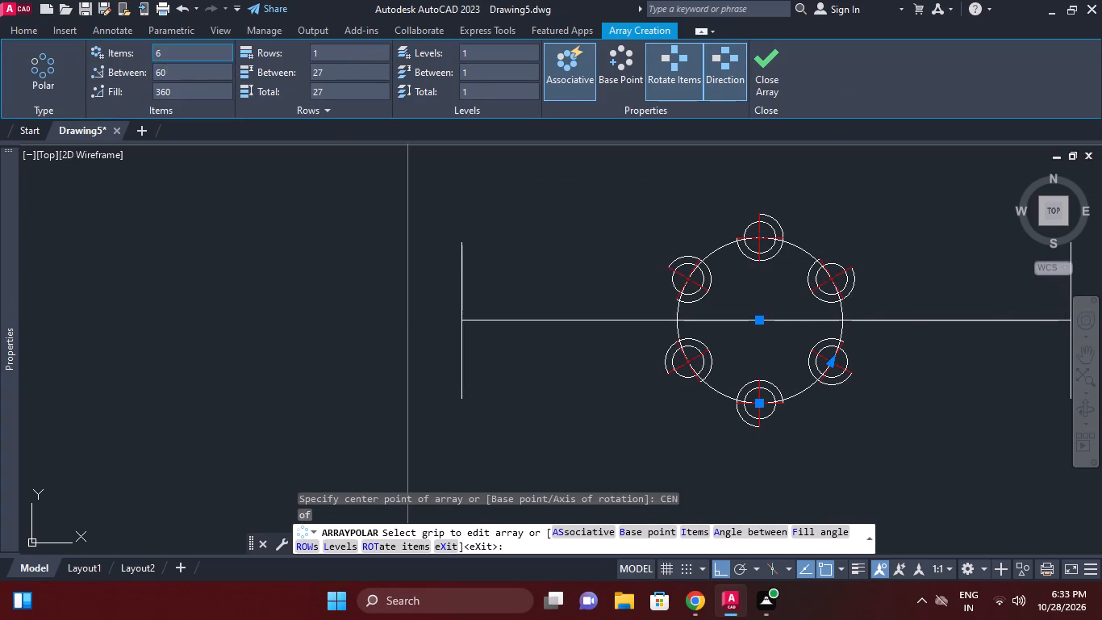
drag(168, 54, 109, 53)
key(4)
key(Return)
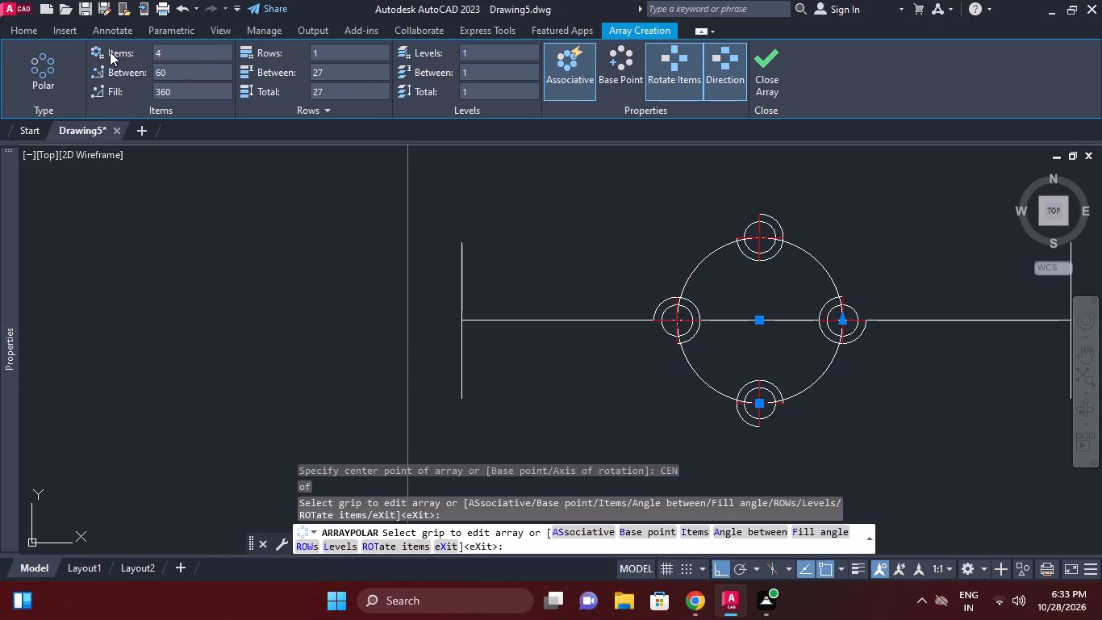
click(774, 50)
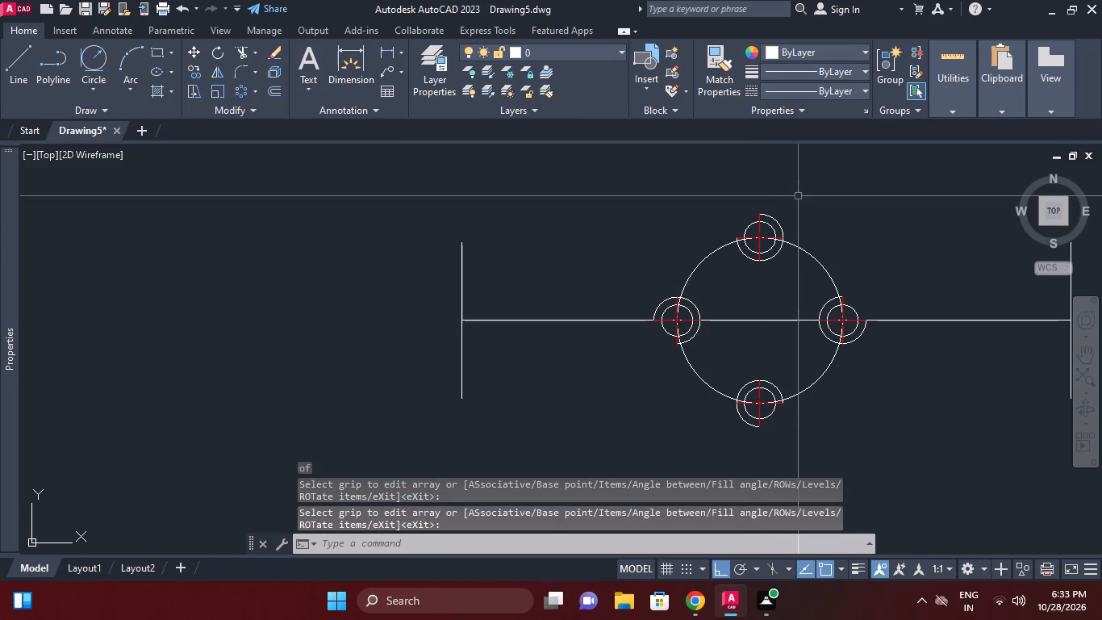
Explode the four-item polar array into separate objects.
middle_drag(799, 196, 785, 195)
middle_drag(860, 320, 828, 309)
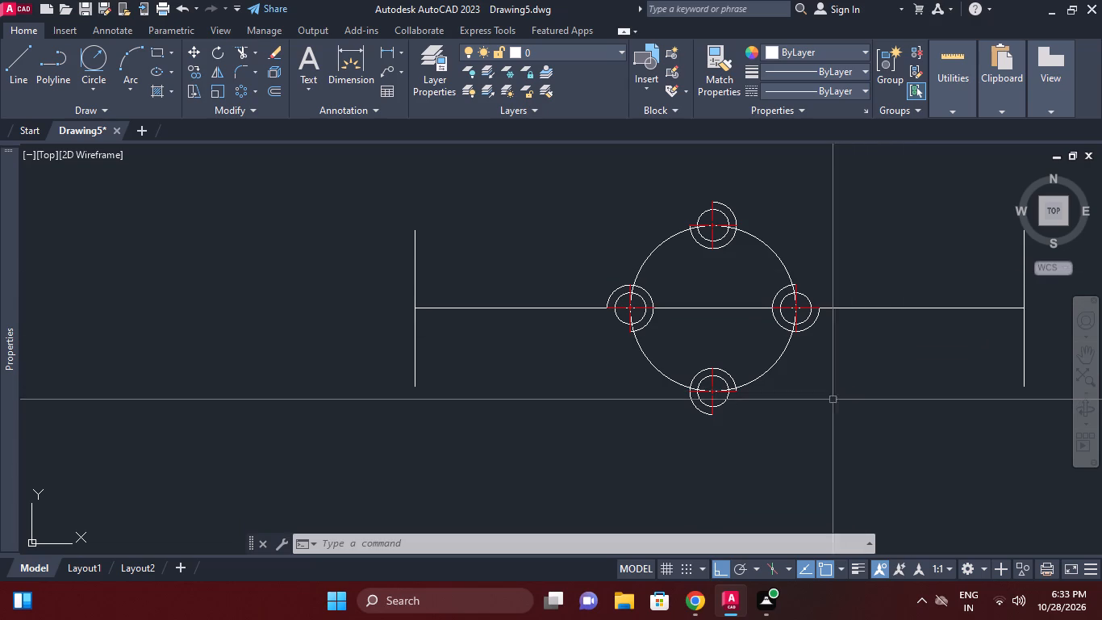
scroll(657, 308, up, 1)
click(648, 292)
text(X)
key(space)
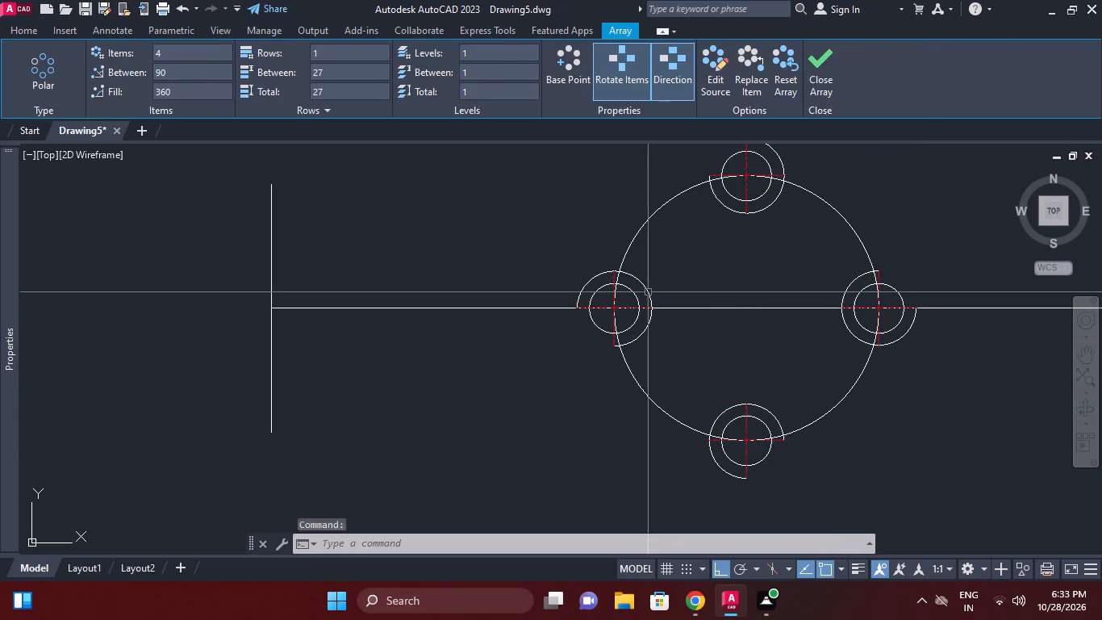
Erase the small circle, outer arc and centre mark at the large circle's left quadrant.
click(647, 291)
key(e)
key(space)
click(627, 291)
key(e)
key(space)
click(576, 266)
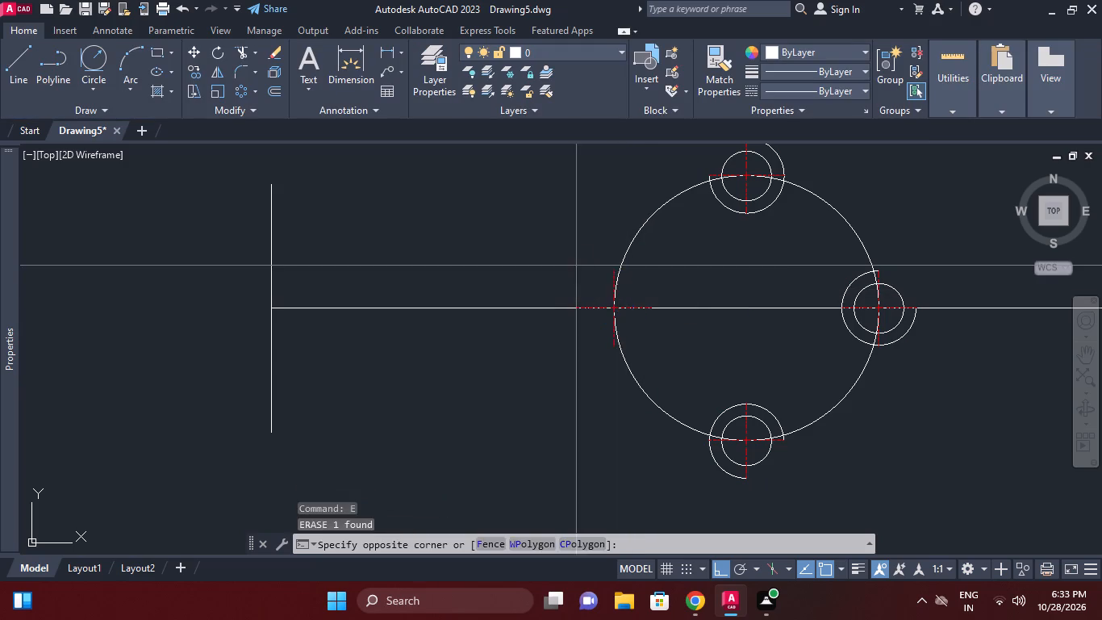
click(666, 371)
key(e)
key(space)
key(Escape)
Draw a 15 mm diameter circle centred on the large circle's left quadrant.
key(c)
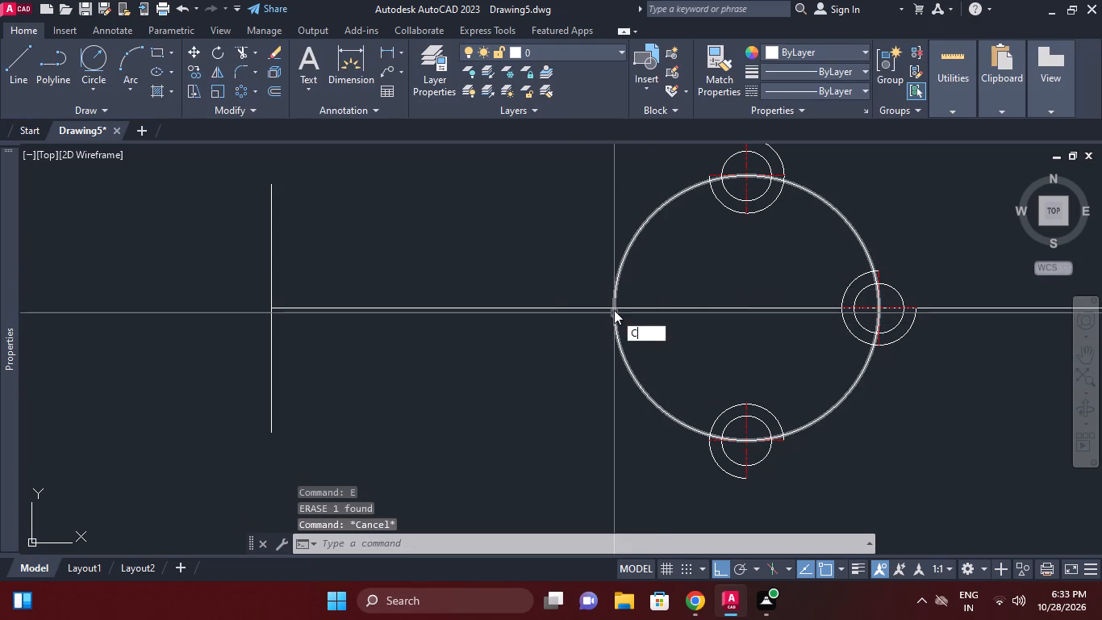
key(space)
click(614, 307)
key(d)
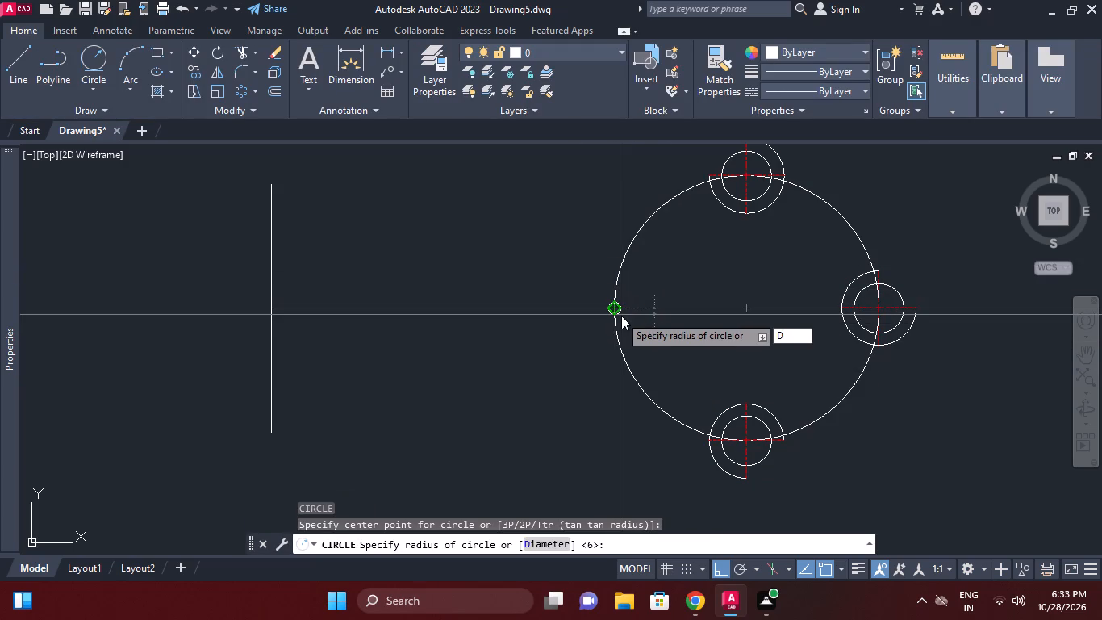
key(space)
text(1)
text(5)
key(space)
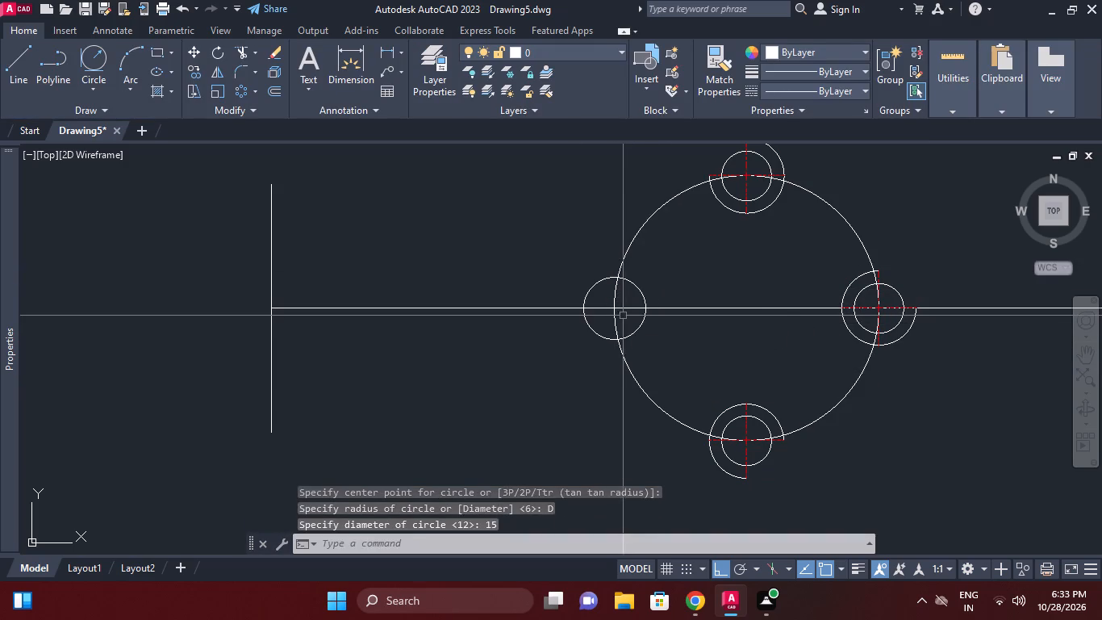
key(Escape)
Erase the outer arcs around the right, top and bottom small circles, keeping the small circles and centre marks.
middle_click(687, 308)
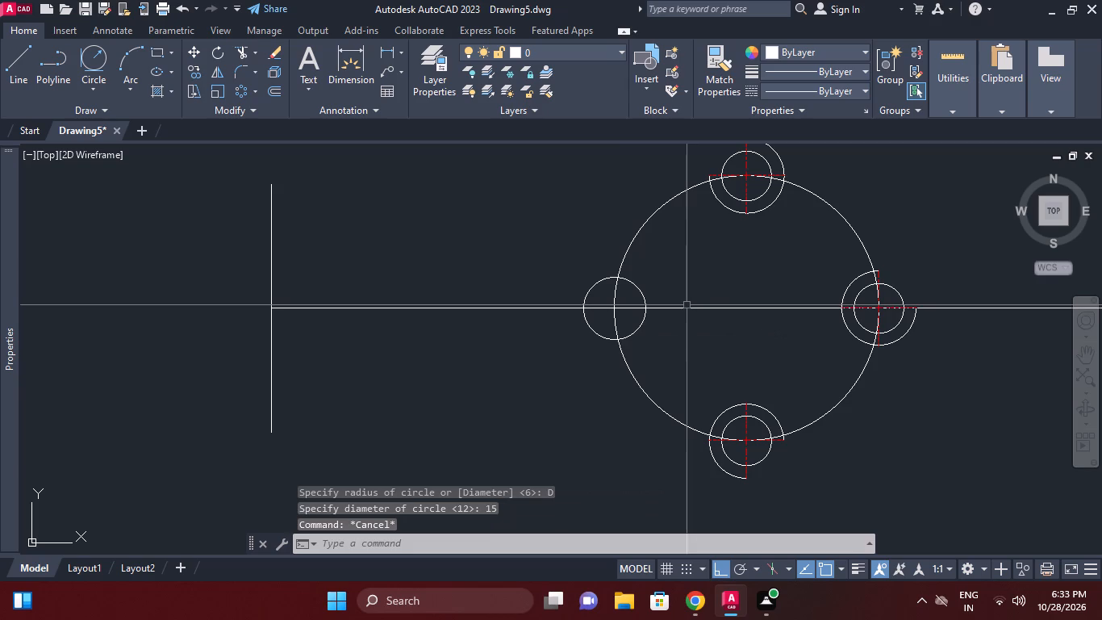
middle_drag(701, 317, 666, 323)
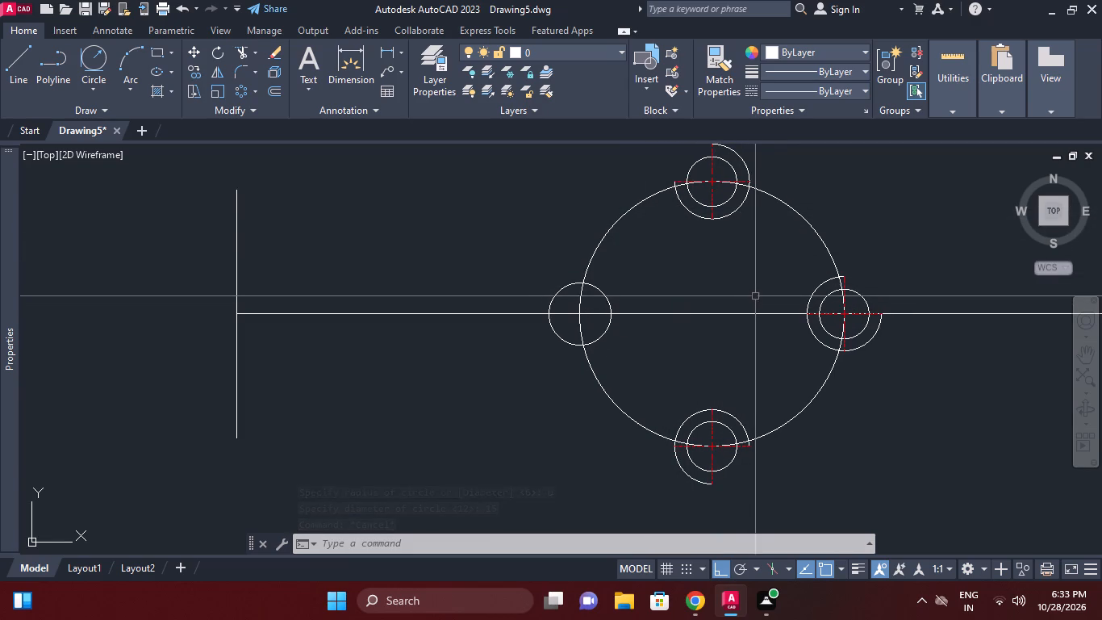
middle_drag(749, 270, 719, 274)
scroll(718, 274, down, 2)
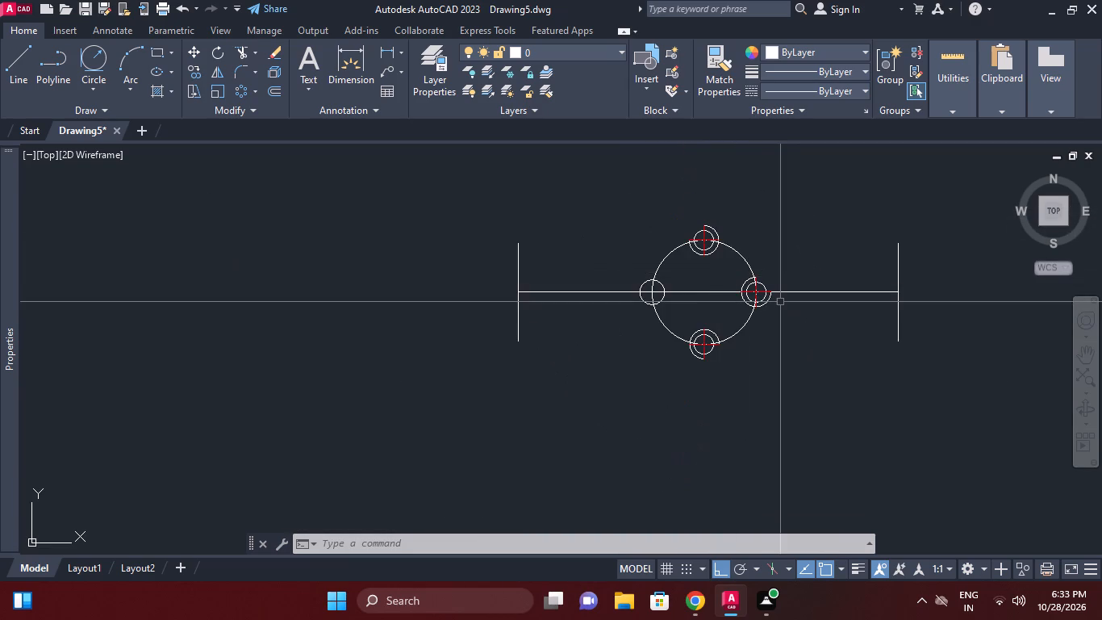
scroll(783, 304, down, 1)
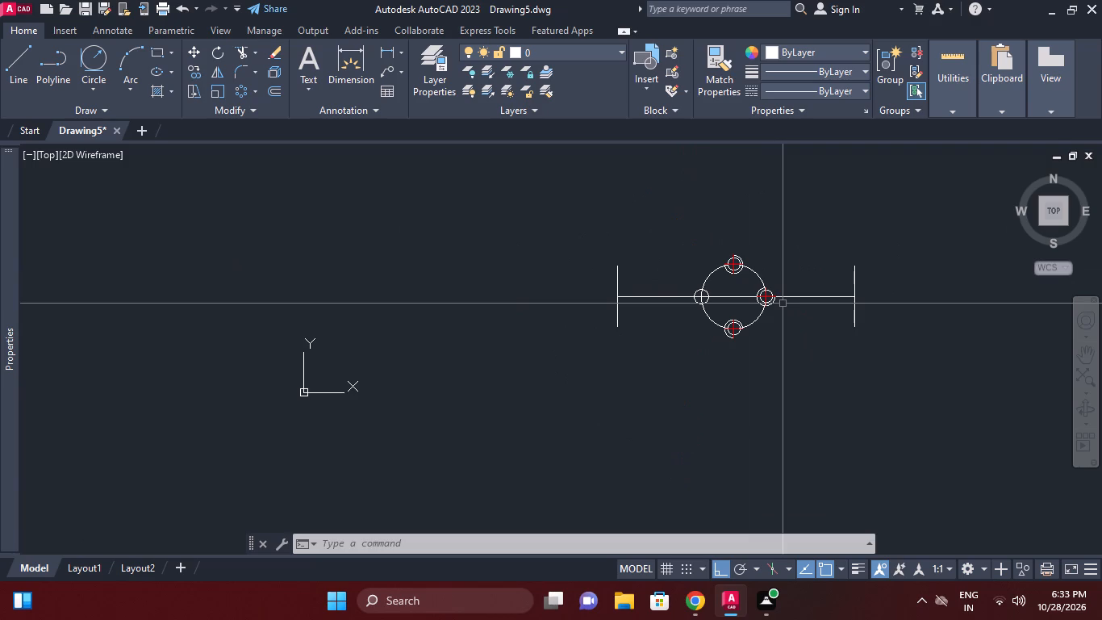
scroll(769, 291, up, 3)
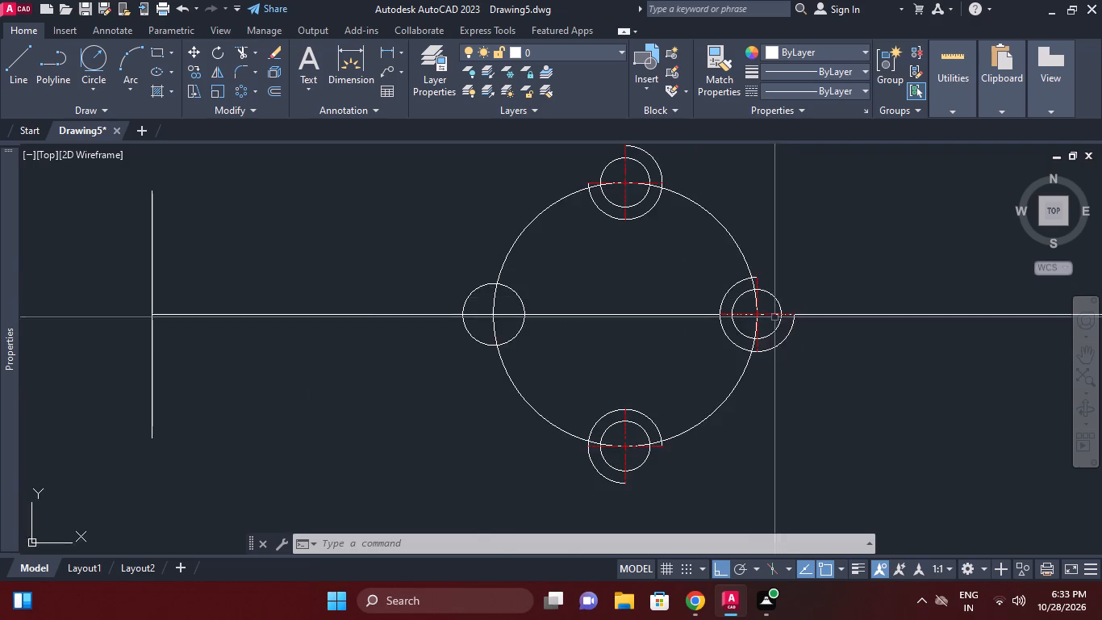
scroll(774, 317, up, 1)
key(Escape)
click(788, 354)
key(e)
key(space)
middle_drag(676, 263, 704, 308)
key(e)
key(space)
click(582, 198)
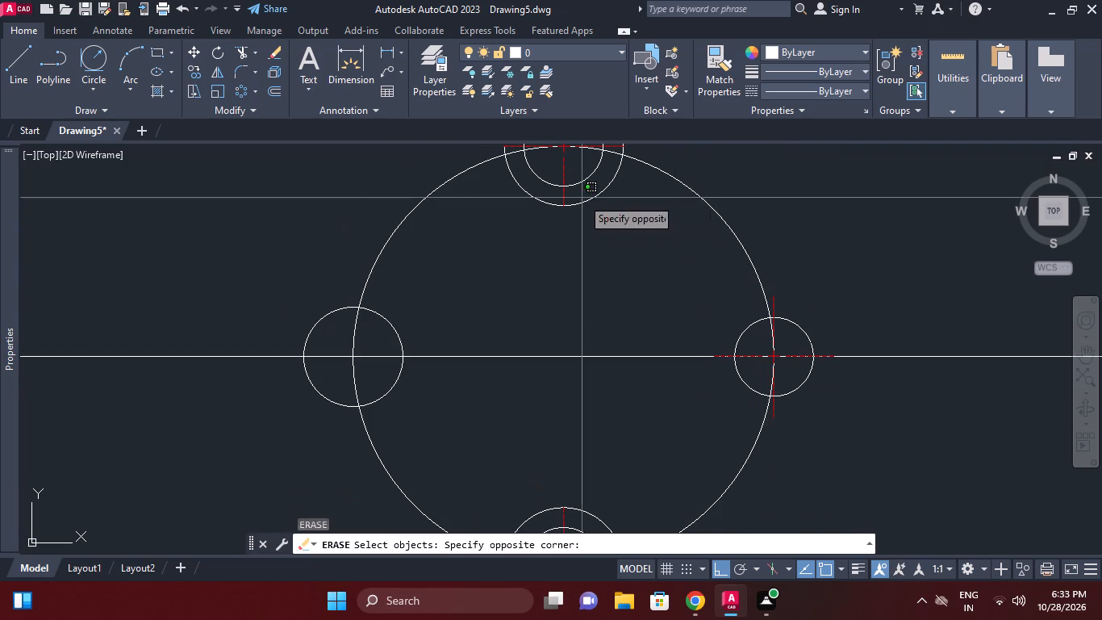
click(581, 211)
key(space)
scroll(620, 225, down, 2)
key(space)
scroll(603, 341, up, 1)
click(616, 336)
key(space)
scroll(616, 311, down, 2)
middle_click(620, 316)
key(Escape)
Draw a 43 mm radius circle concentric with the large circle.
middle_drag(628, 259, 633, 290)
middle_click(657, 326)
scroll(657, 326, up, 1)
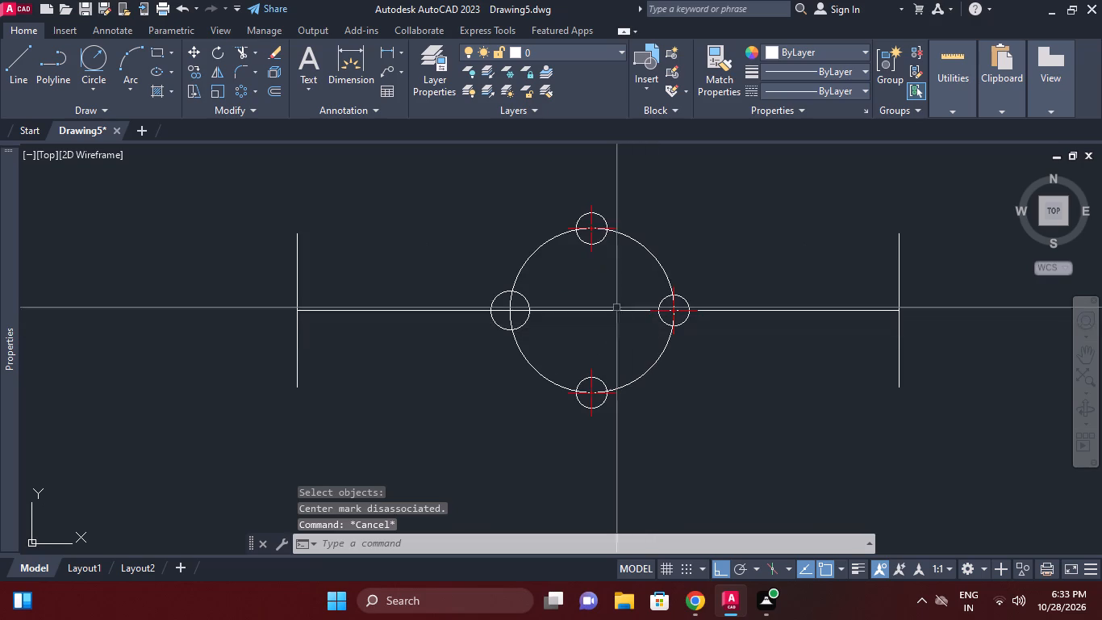
scroll(597, 245, up, 1)
middle_click(599, 253)
middle_drag(658, 312, 662, 301)
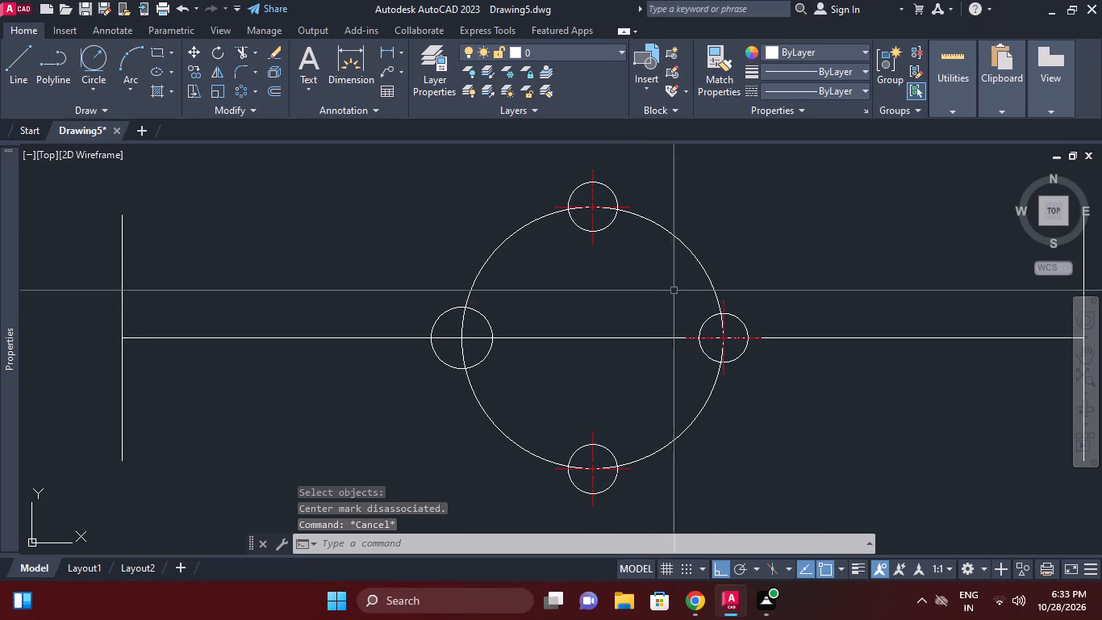
middle_drag(676, 287, 668, 281)
key(c)
key(space)
text(CE)
key(n)
key(space)
click(673, 242)
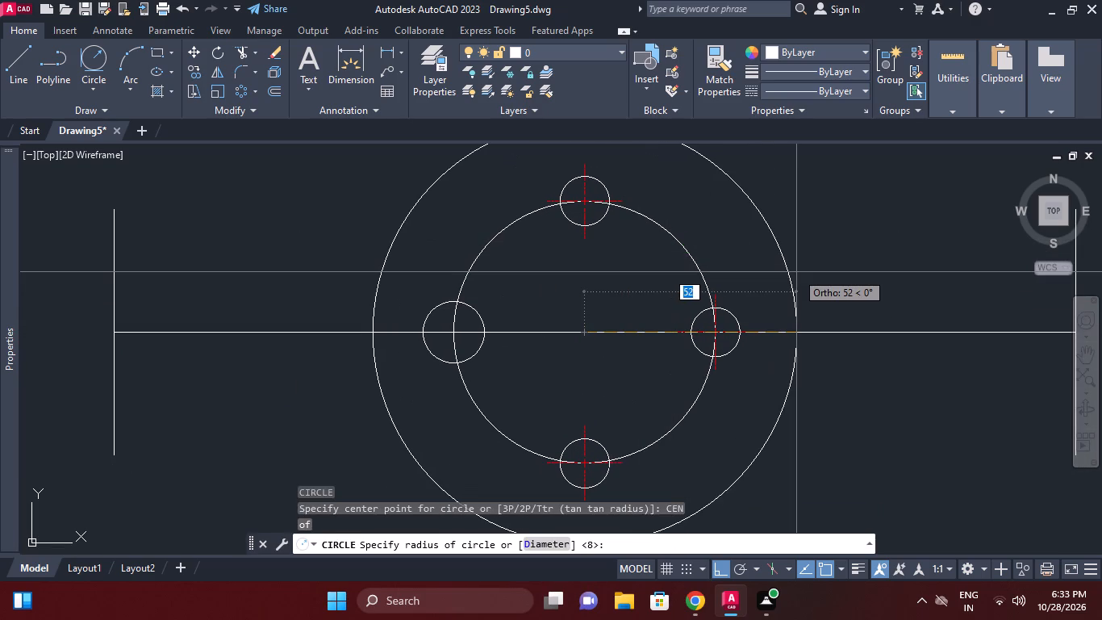
text(43)
key(Return)
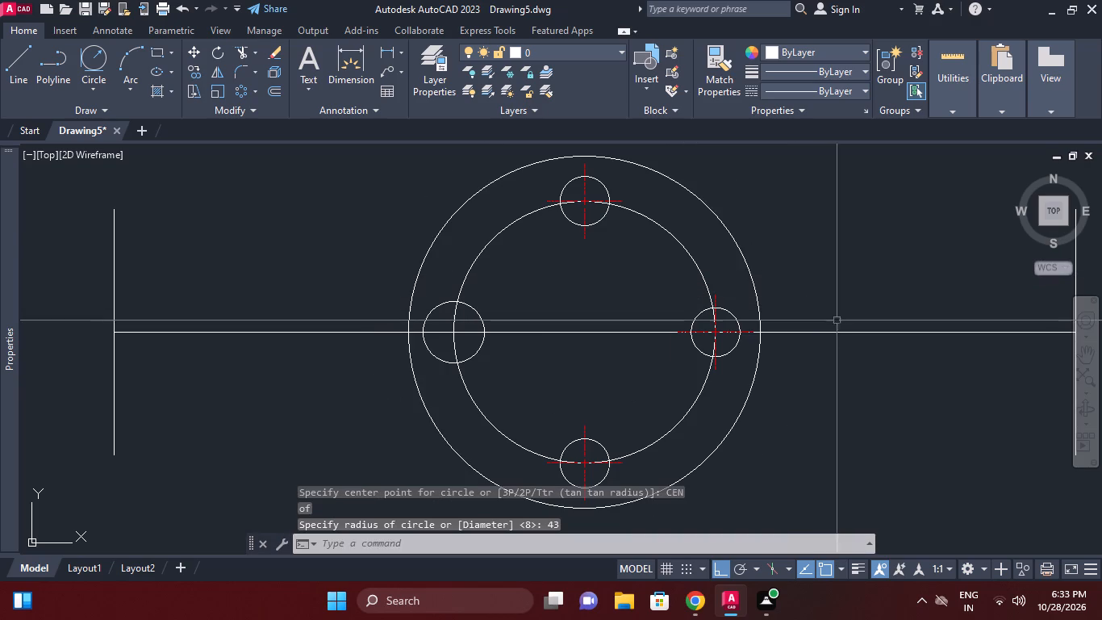
Offset the 43 mm radius circle inward by 22 mm.
click(740, 247)
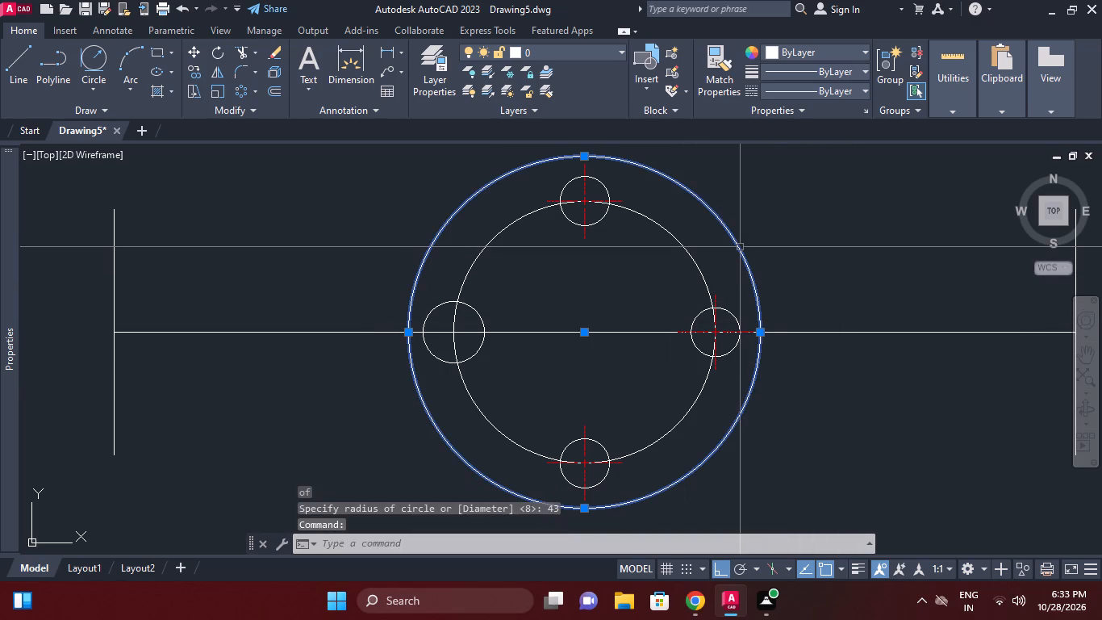
key(Escape)
text(O)
key(space)
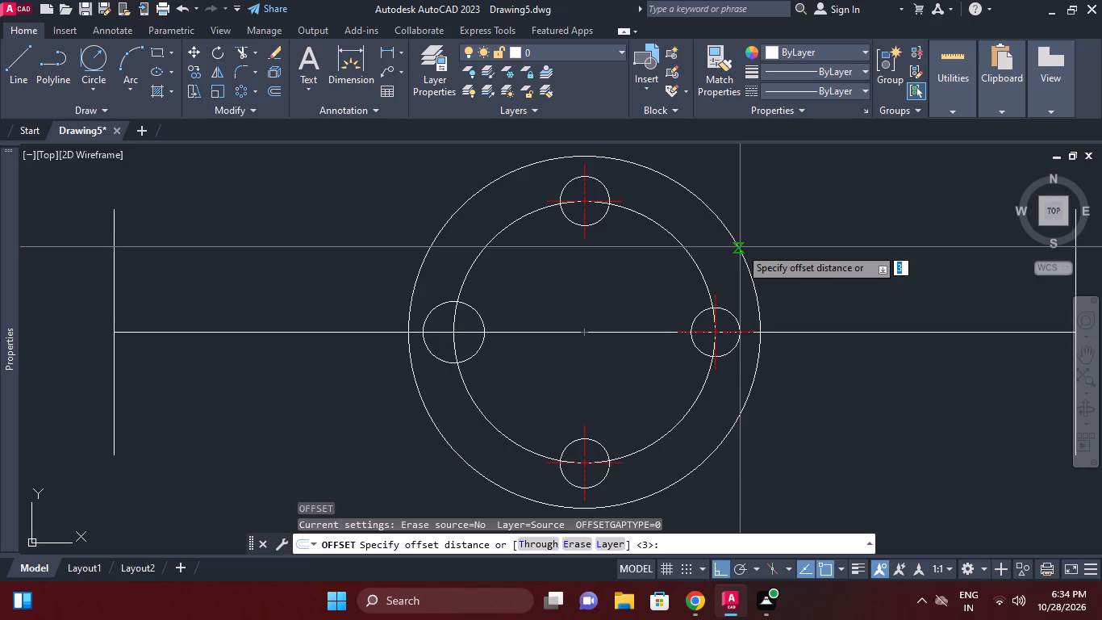
key(2)
key(2)
key(Return)
click(741, 247)
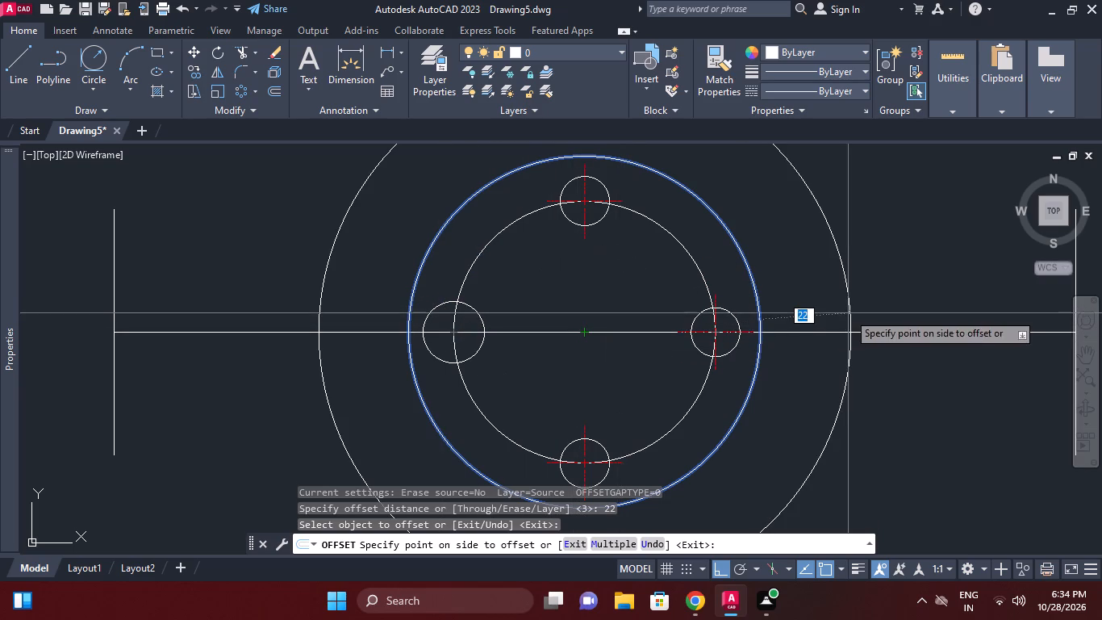
click(676, 320)
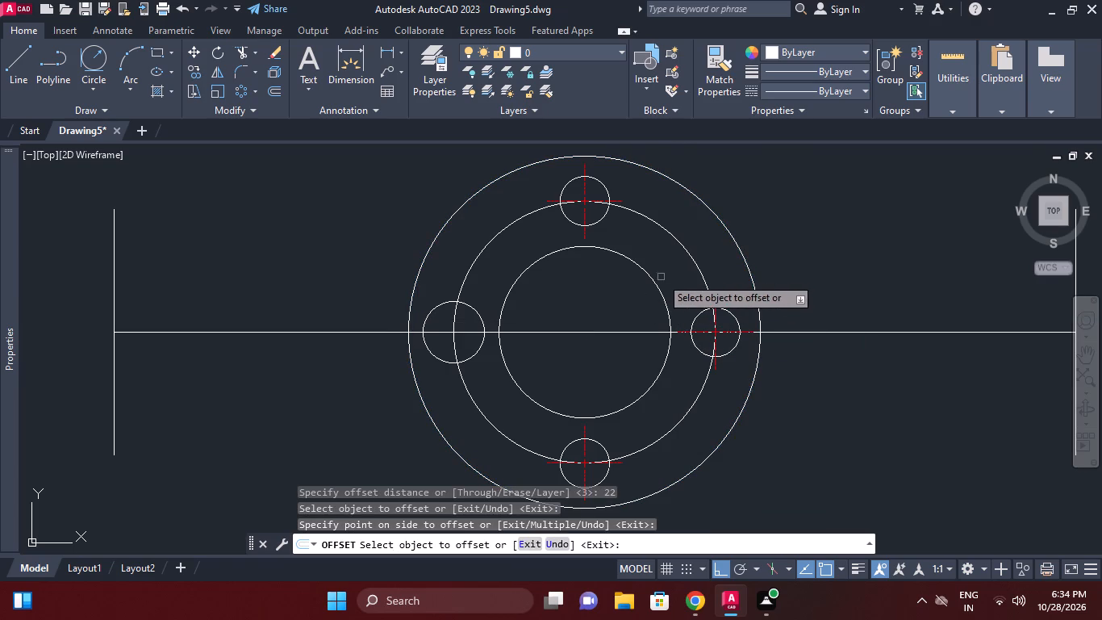
key(Escape)
Change the colour of the 43 mm radius circle and its inner offset circle to colour 8.
click(653, 281)
click(719, 204)
click(684, 207)
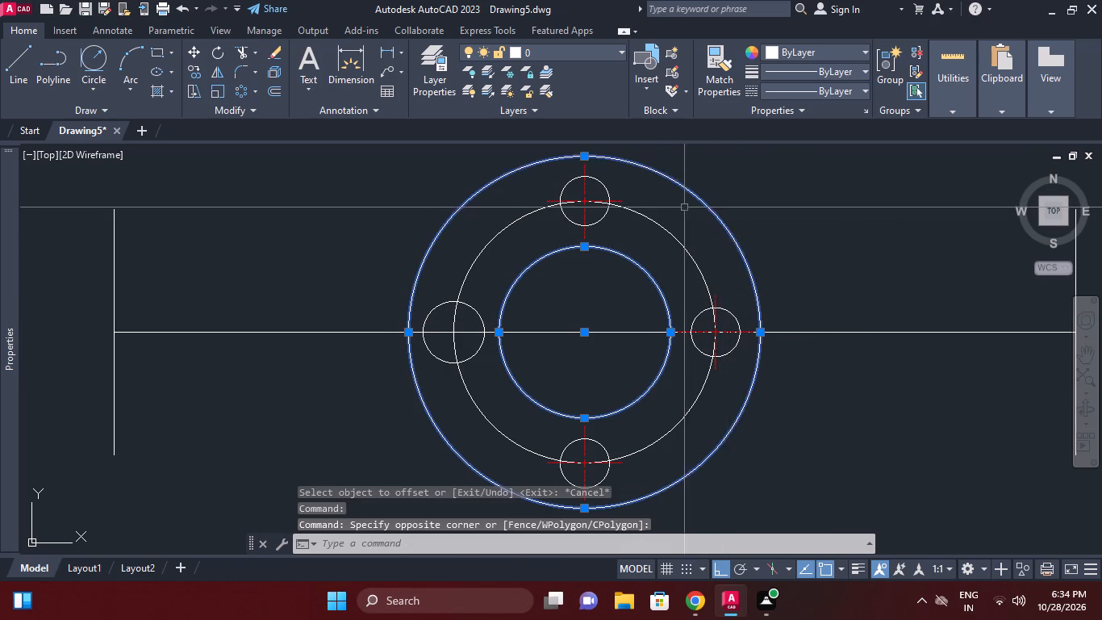
click(858, 52)
click(886, 206)
key(Escape)
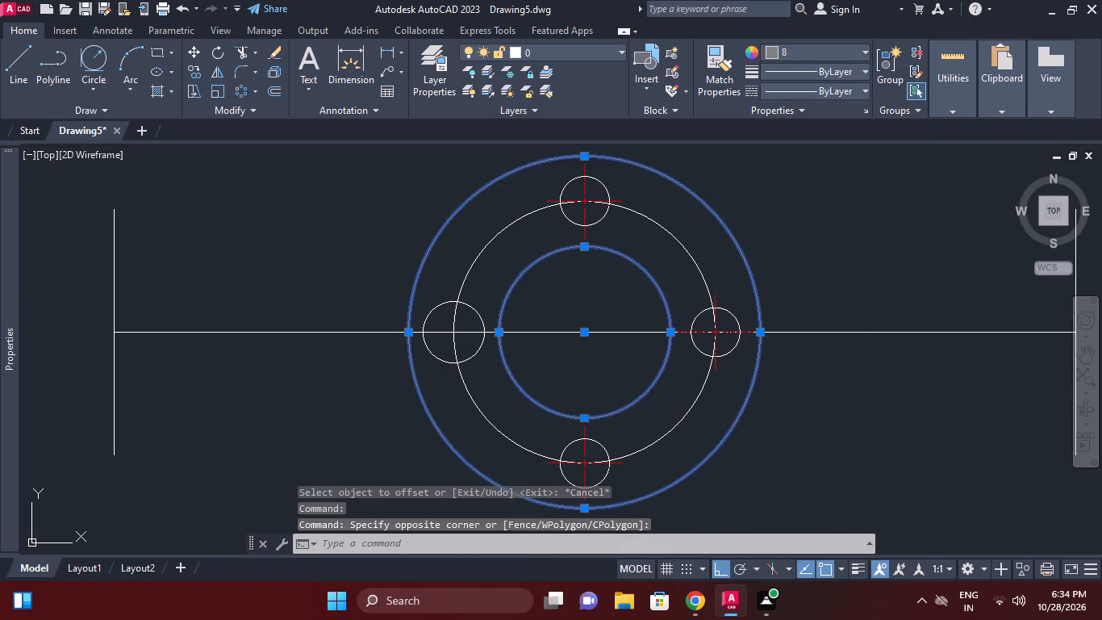
Draw a circle centred on the top small circle, with its radius reaching the grey outer circle.
middle_drag(662, 221, 670, 250)
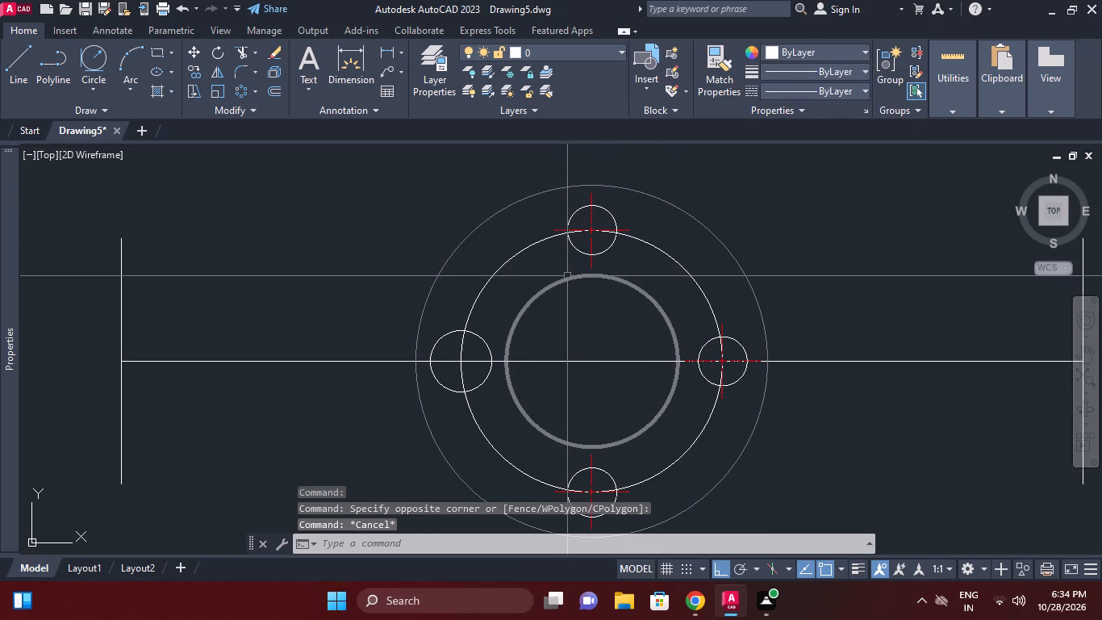
key(c)
key(space)
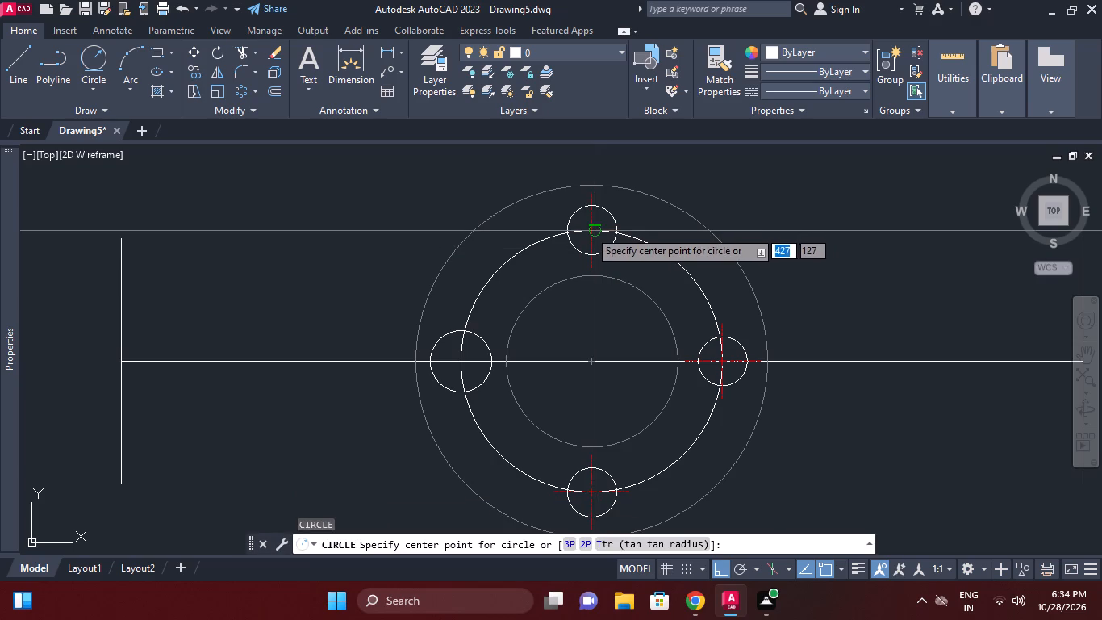
click(592, 232)
click(594, 184)
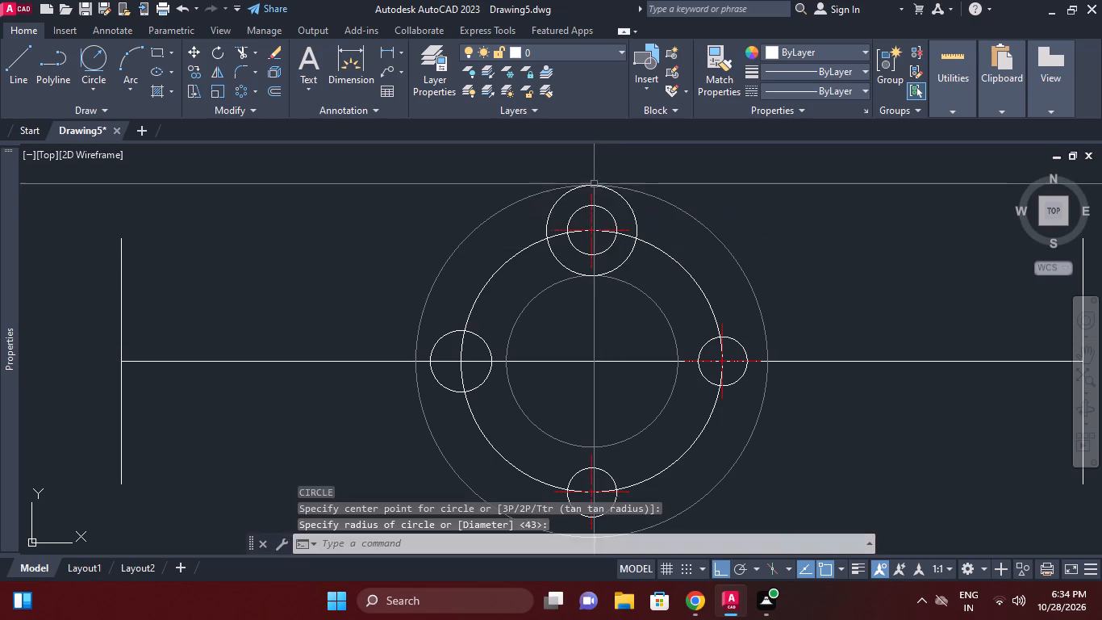
Draw a circle centred on the bottom small circle, with its radius reaching the grey outer circle.
middle_drag(628, 233, 631, 187)
key(space)
middle_drag(631, 392, 635, 353)
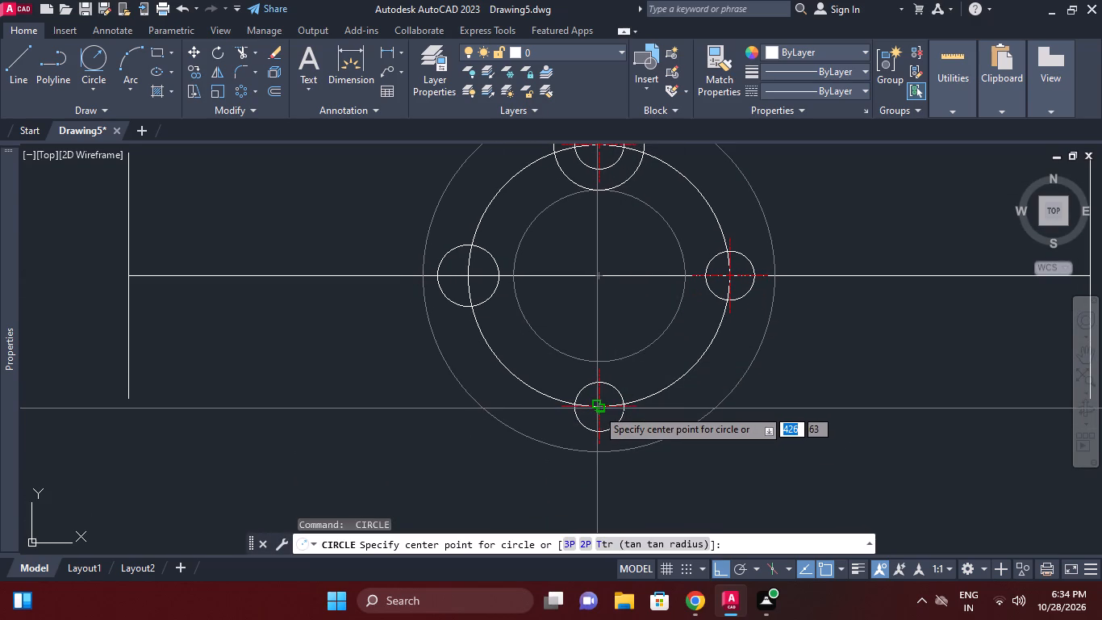
click(597, 404)
click(600, 455)
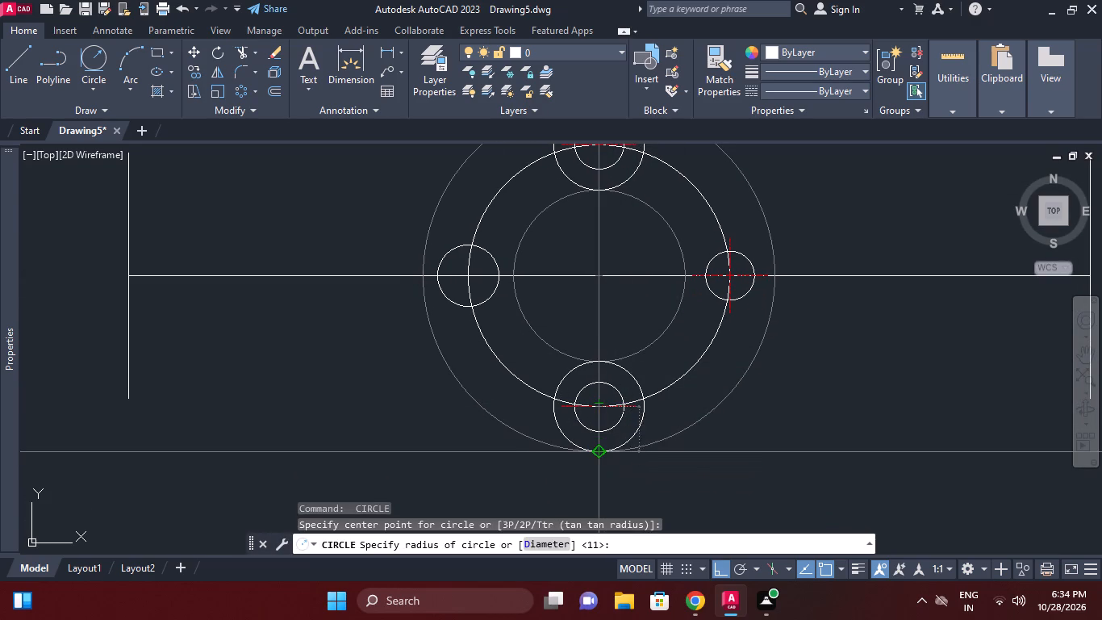
key(Escape)
Match the properties of the circle around the top small circle onto the grey outer and inner circles.
middle_drag(642, 408, 660, 396)
scroll(628, 360, down, 1)
middle_drag(628, 360, 629, 387)
key(Escape)
middle_drag(611, 233, 611, 266)
scroll(610, 264, up, 1)
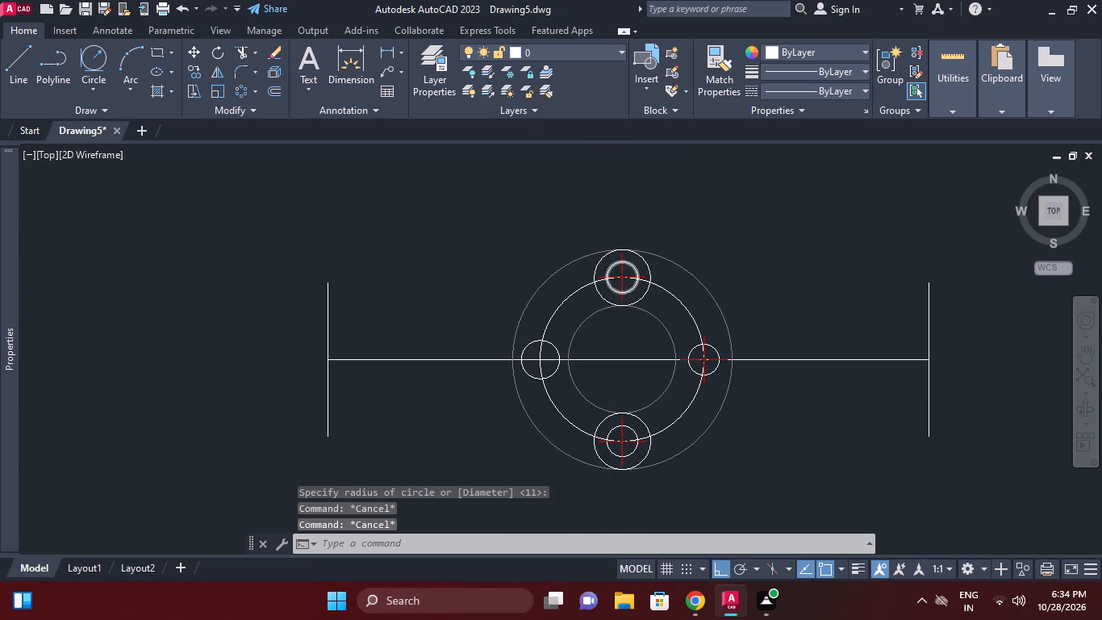
click(666, 258)
key(m)
key(a)
key(space)
click(699, 249)
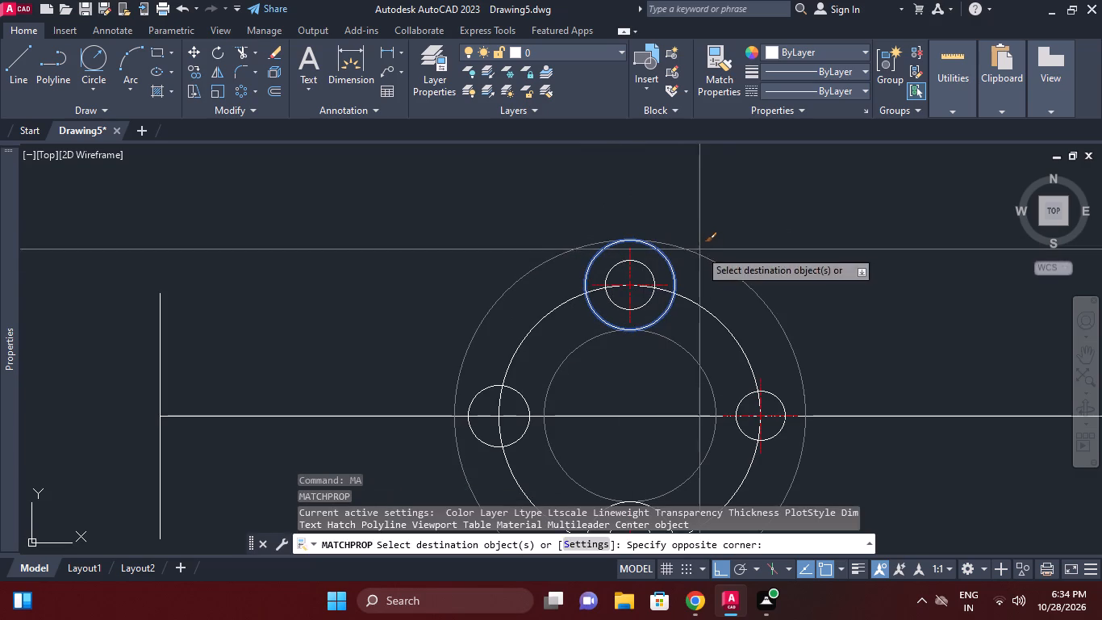
click(691, 283)
click(674, 335)
click(665, 356)
key(Escape)
middle_drag(686, 318, 687, 265)
key(Escape)
Trim away the left half of the outer circle, using the circles around the top and bottom small circles as cutting edges.
middle_drag(627, 259, 627, 261)
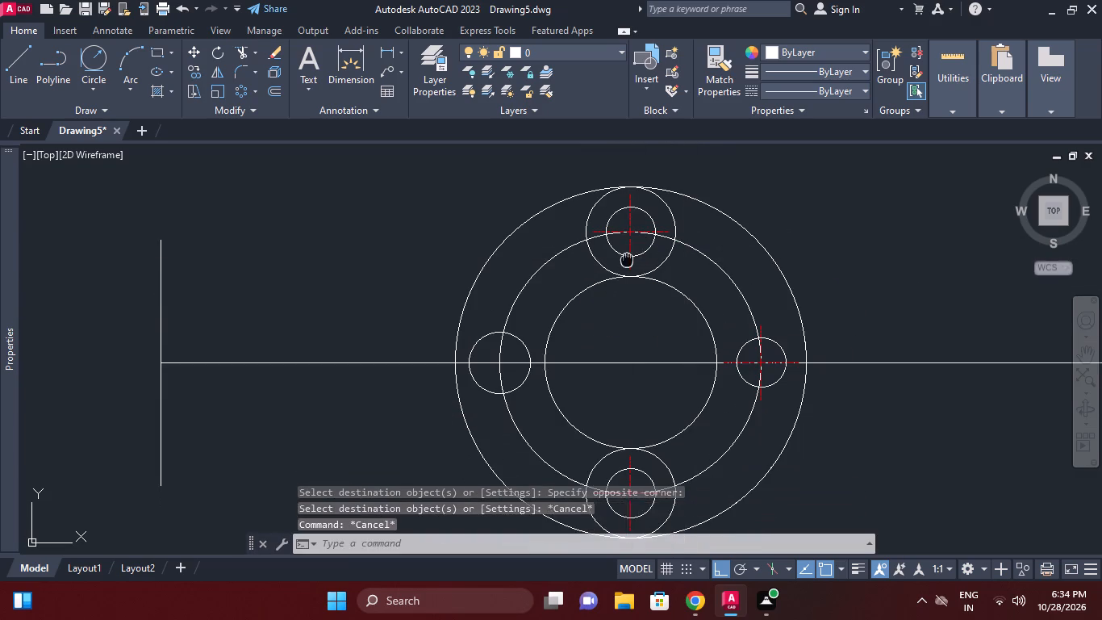
middle_drag(627, 261, 627, 266)
key(t)
key(r)
key(space)
click(589, 216)
middle_drag(586, 326, 618, 241)
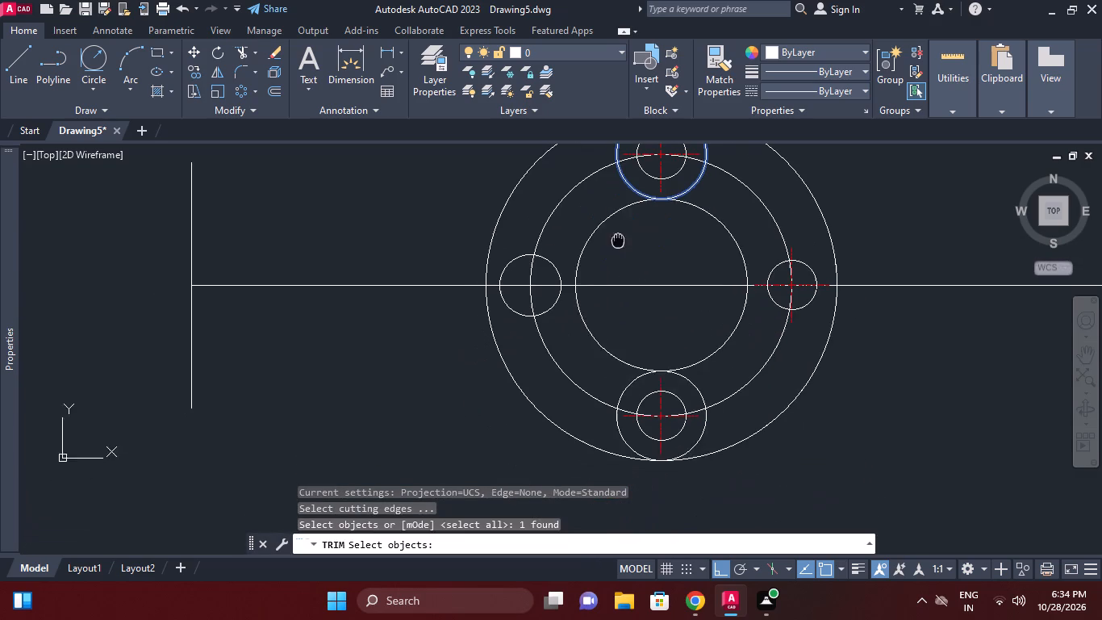
click(623, 394)
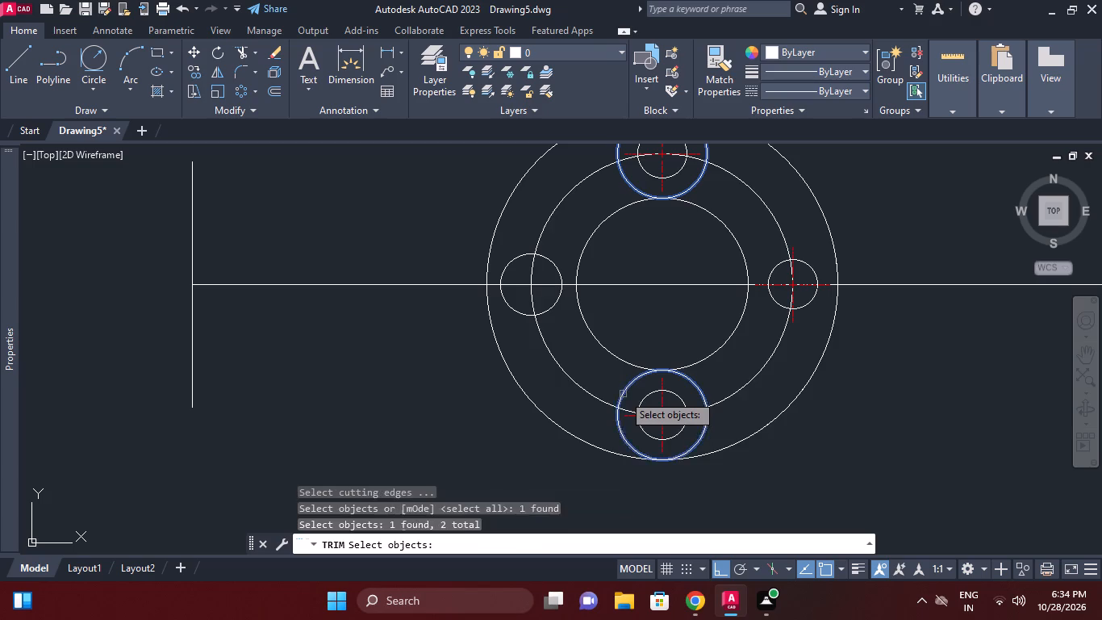
key(space)
click(586, 429)
click(569, 429)
click(522, 393)
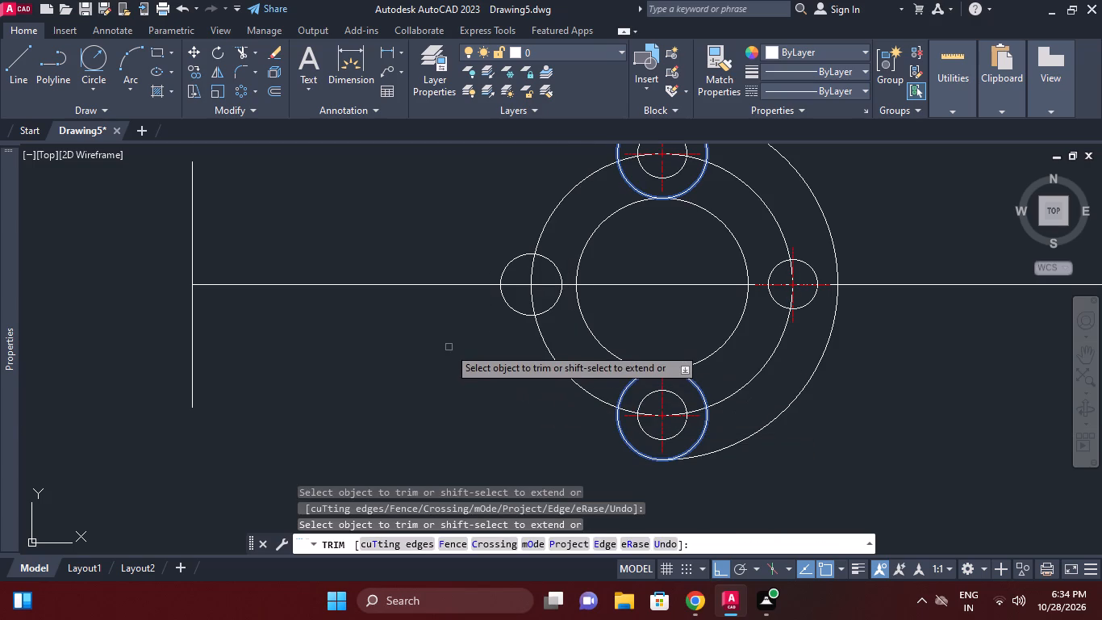
right_click(447, 346)
click(511, 105)
key(Escape)
Trim away the right halves of the larger circles around the top and bottom small circles, leaving rounded left ends.
middle_drag(616, 221, 626, 287)
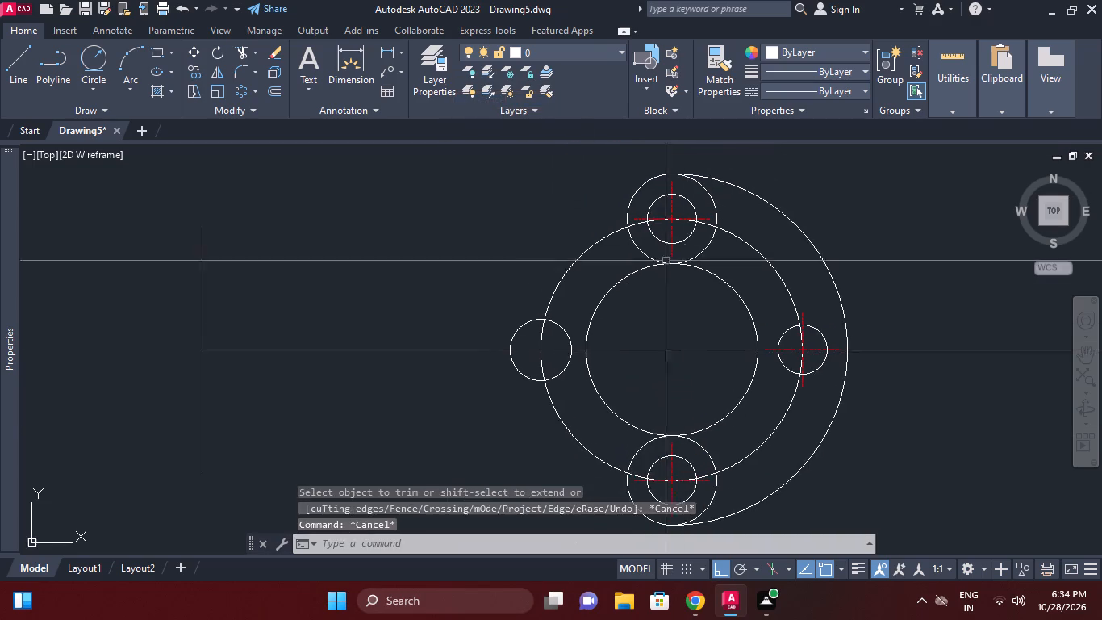
key(Escape)
middle_drag(684, 245, 684, 253)
text(TR)
key(space)
key(space)
click(714, 214)
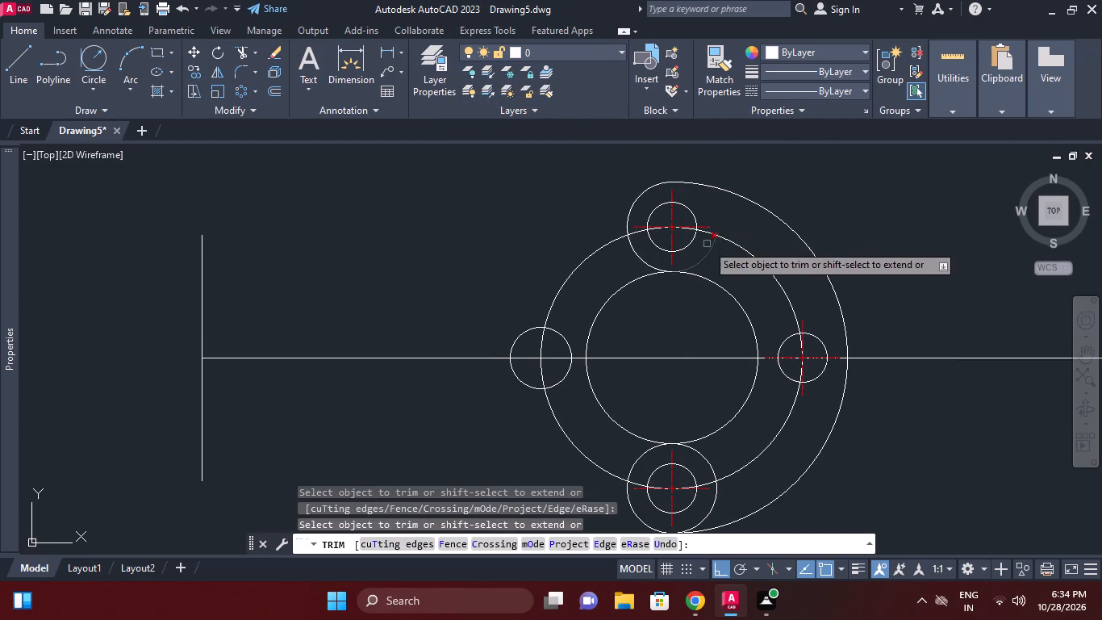
click(707, 245)
click(702, 255)
middle_drag(729, 285, 716, 245)
click(695, 216)
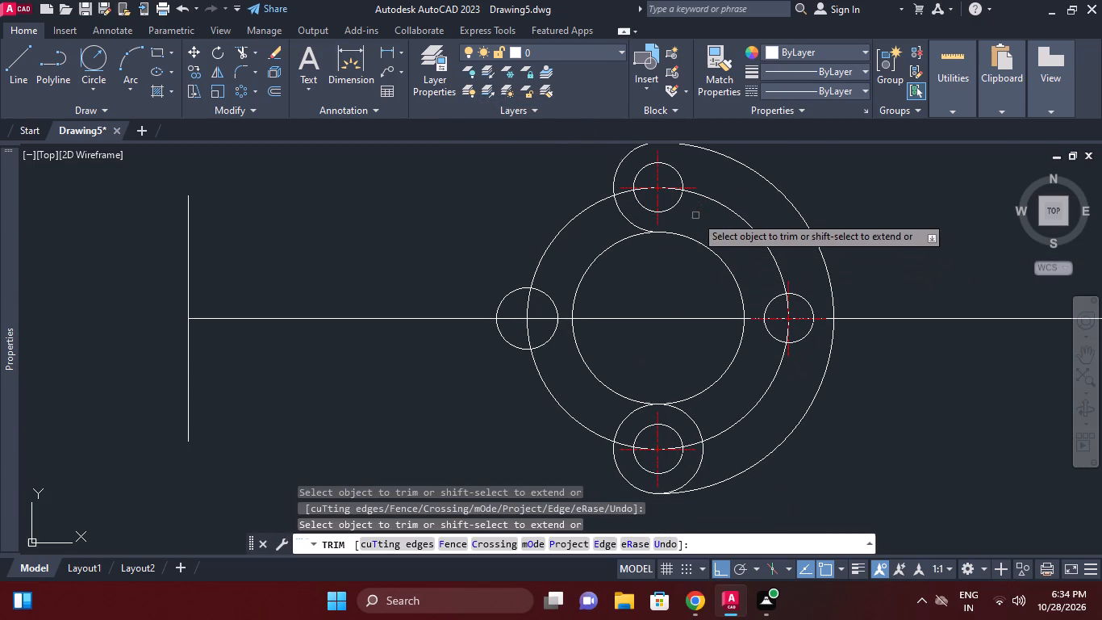
middle_click(748, 291)
click(685, 422)
click(699, 458)
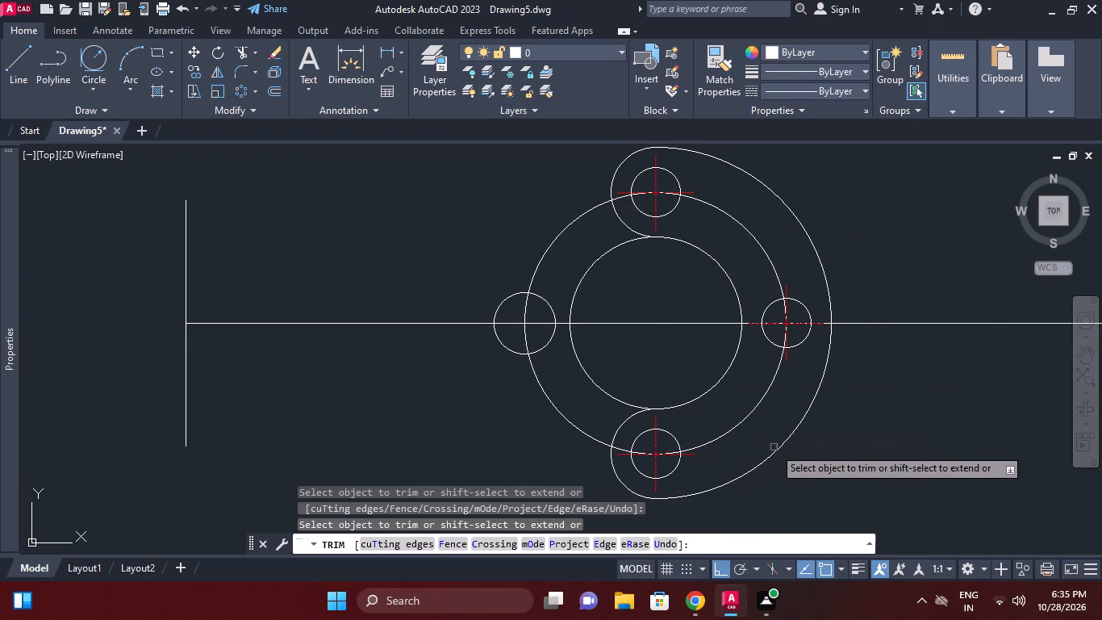
scroll(763, 426, down, 1)
middle_drag(762, 426, 760, 442)
right_click(865, 437)
click(917, 192)
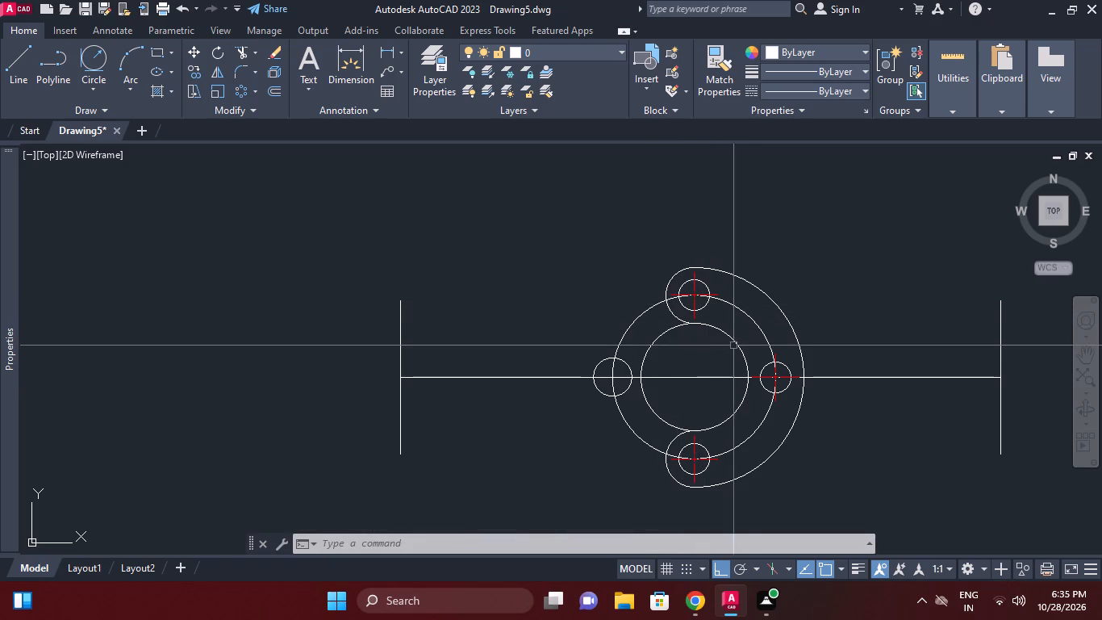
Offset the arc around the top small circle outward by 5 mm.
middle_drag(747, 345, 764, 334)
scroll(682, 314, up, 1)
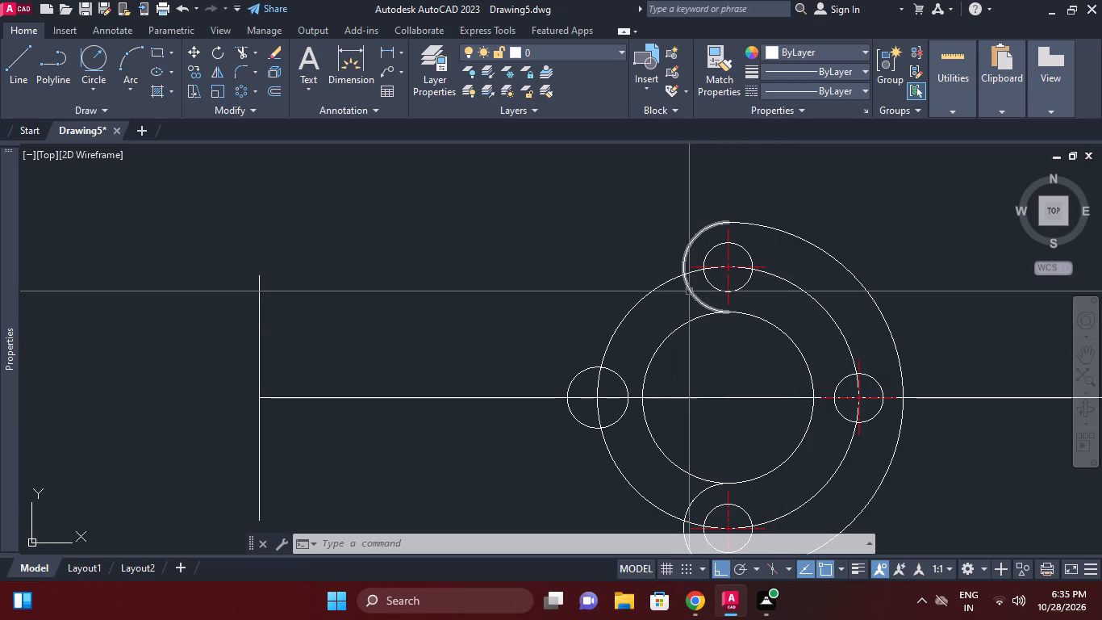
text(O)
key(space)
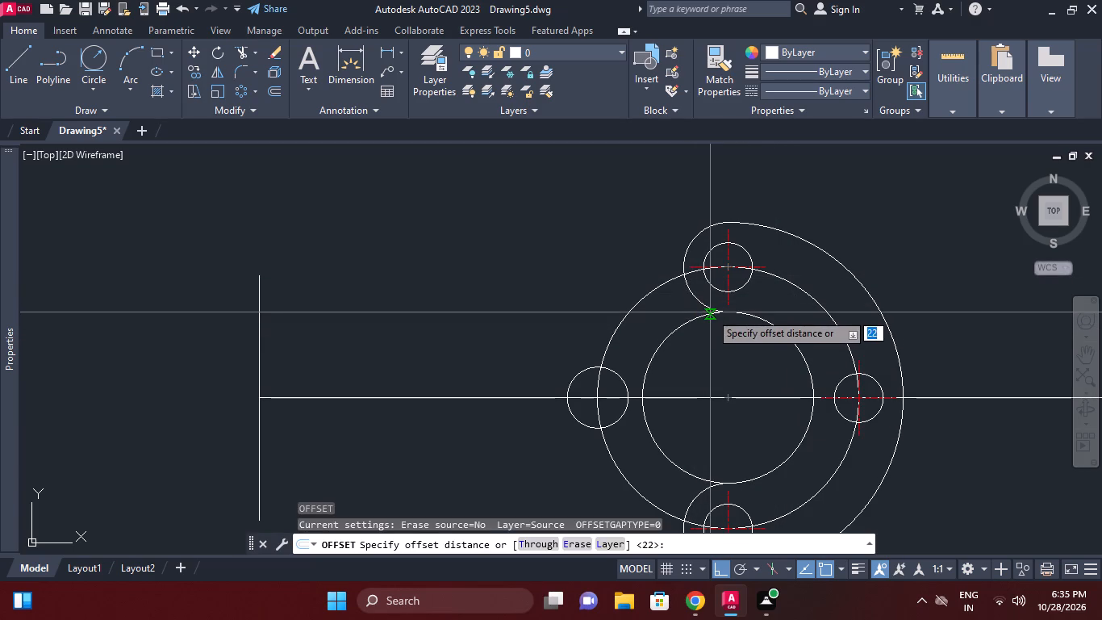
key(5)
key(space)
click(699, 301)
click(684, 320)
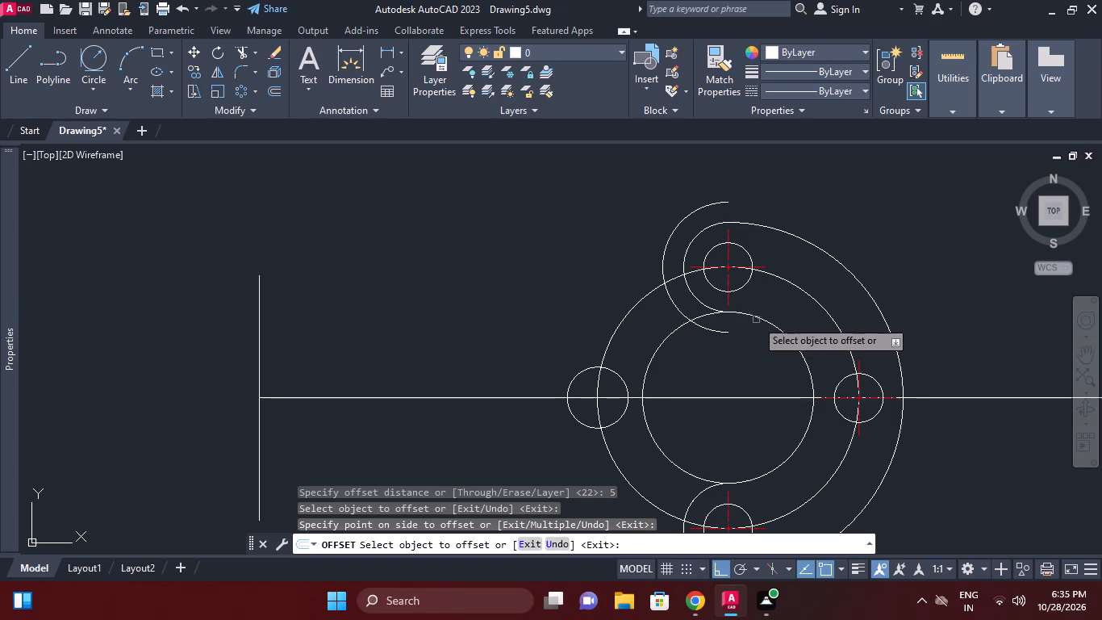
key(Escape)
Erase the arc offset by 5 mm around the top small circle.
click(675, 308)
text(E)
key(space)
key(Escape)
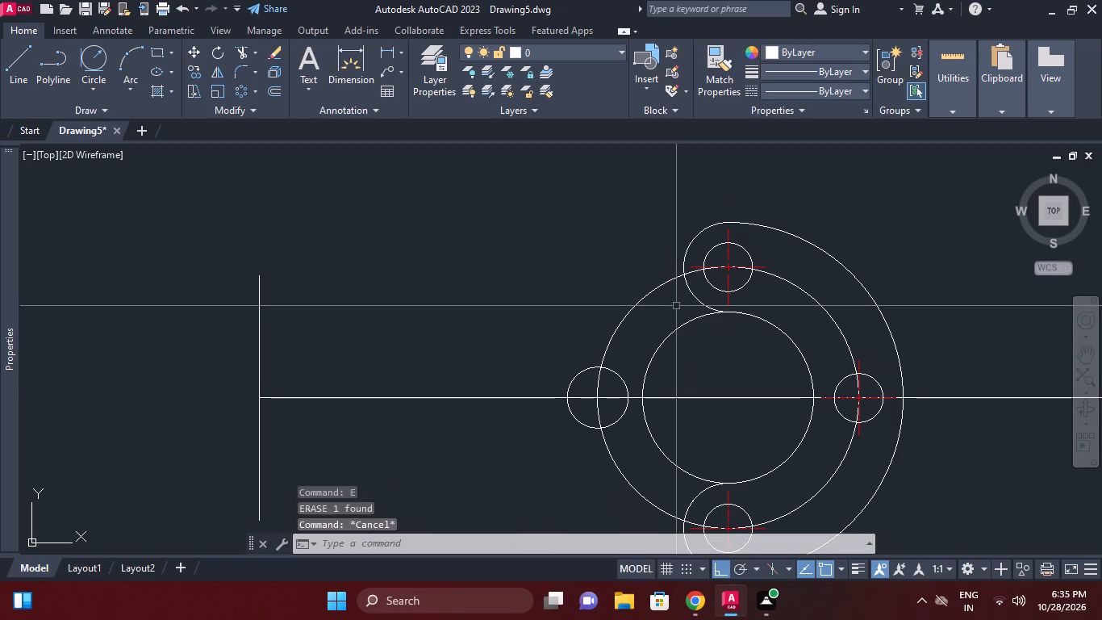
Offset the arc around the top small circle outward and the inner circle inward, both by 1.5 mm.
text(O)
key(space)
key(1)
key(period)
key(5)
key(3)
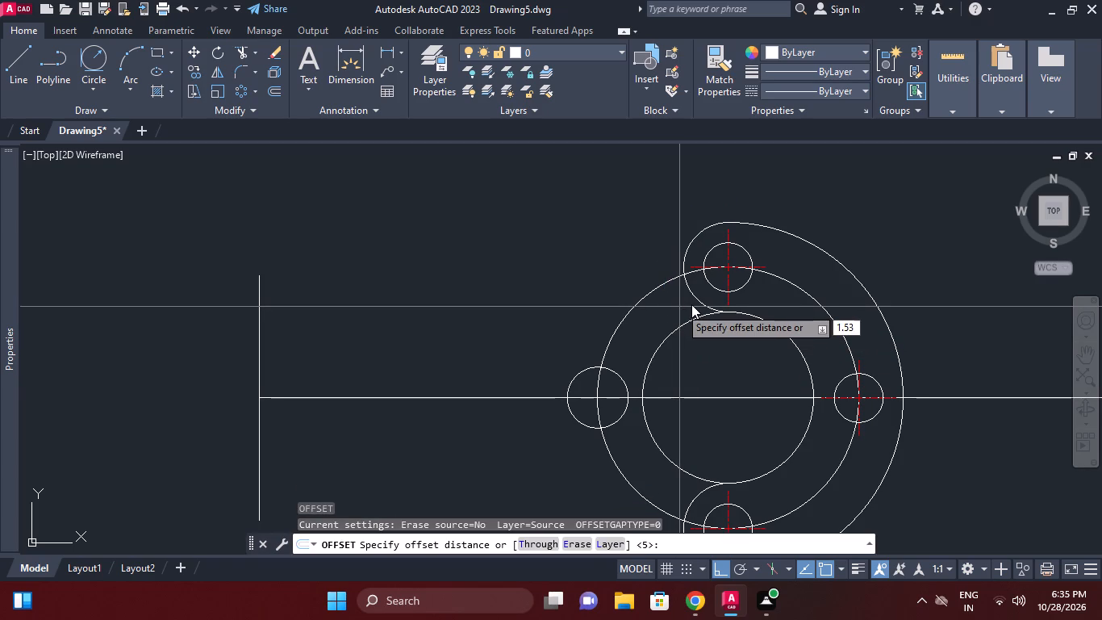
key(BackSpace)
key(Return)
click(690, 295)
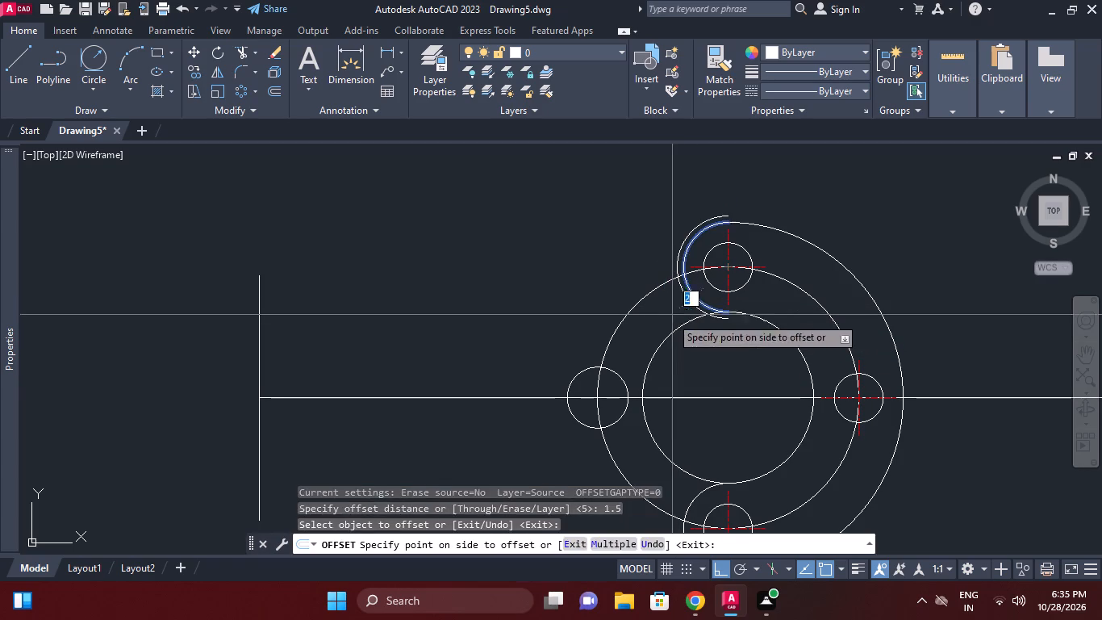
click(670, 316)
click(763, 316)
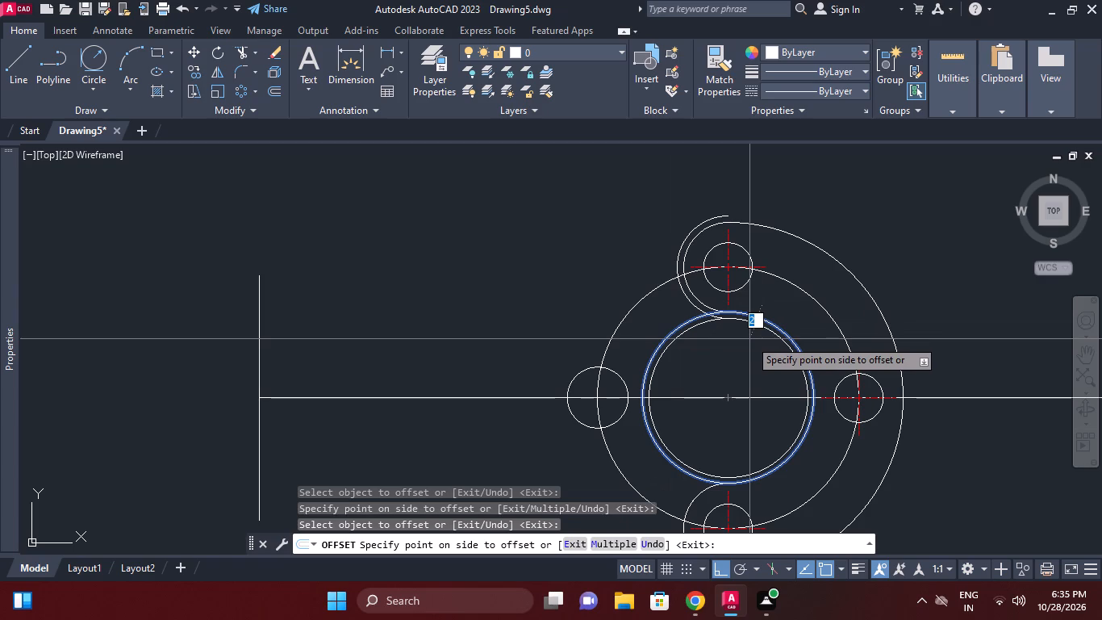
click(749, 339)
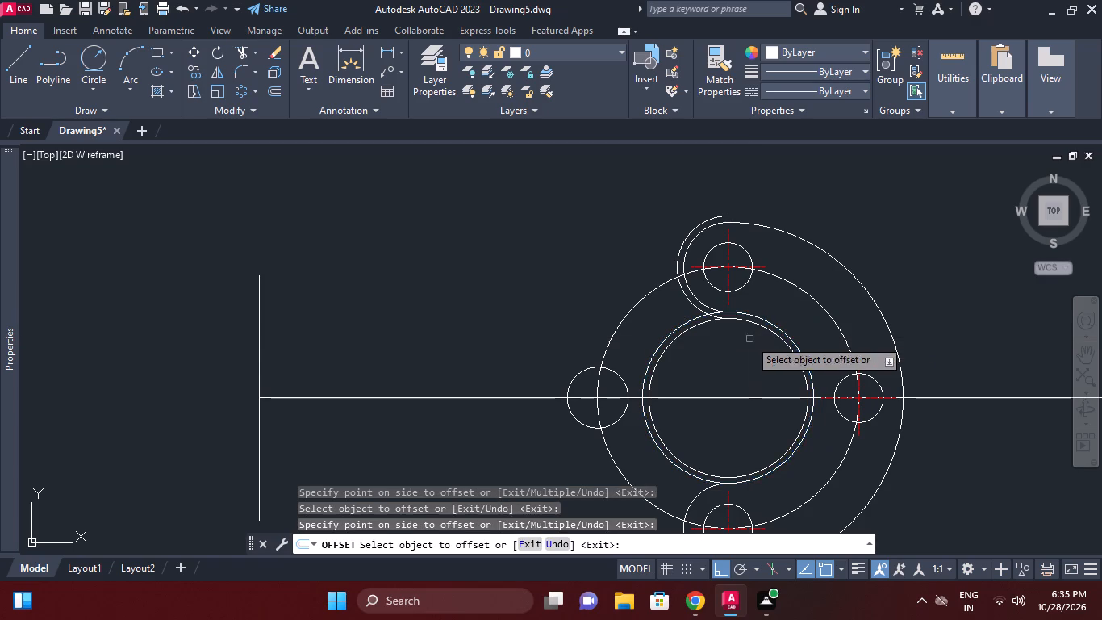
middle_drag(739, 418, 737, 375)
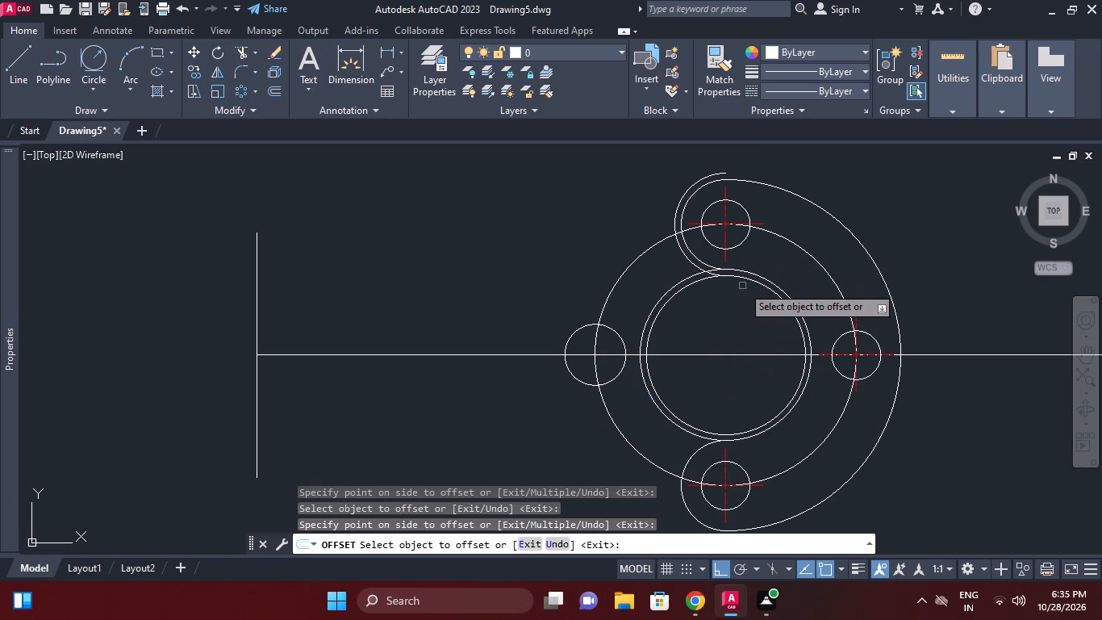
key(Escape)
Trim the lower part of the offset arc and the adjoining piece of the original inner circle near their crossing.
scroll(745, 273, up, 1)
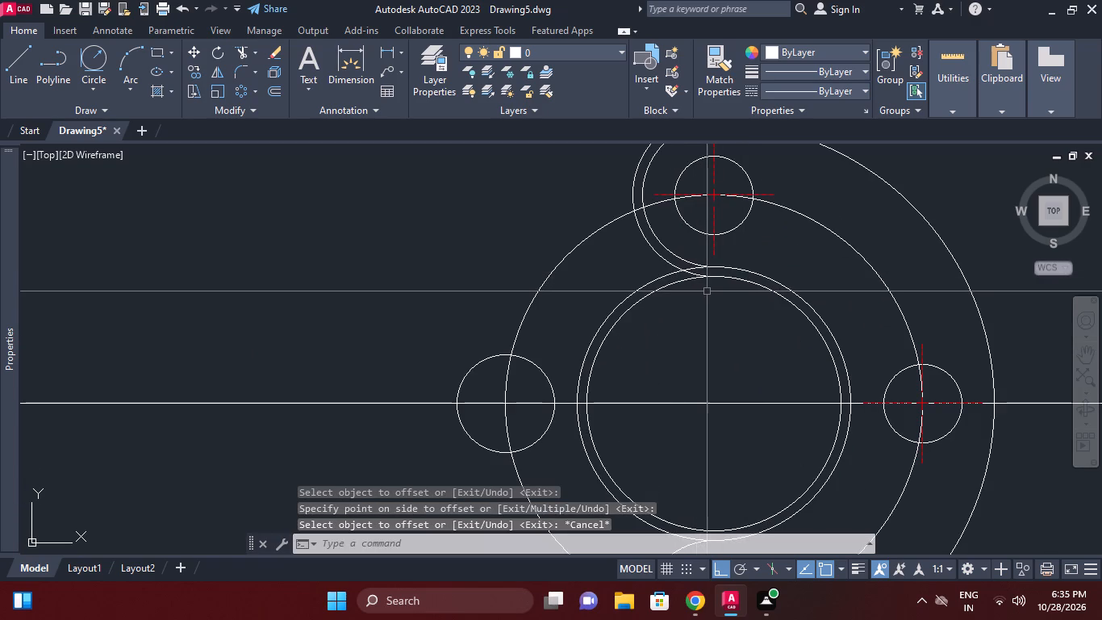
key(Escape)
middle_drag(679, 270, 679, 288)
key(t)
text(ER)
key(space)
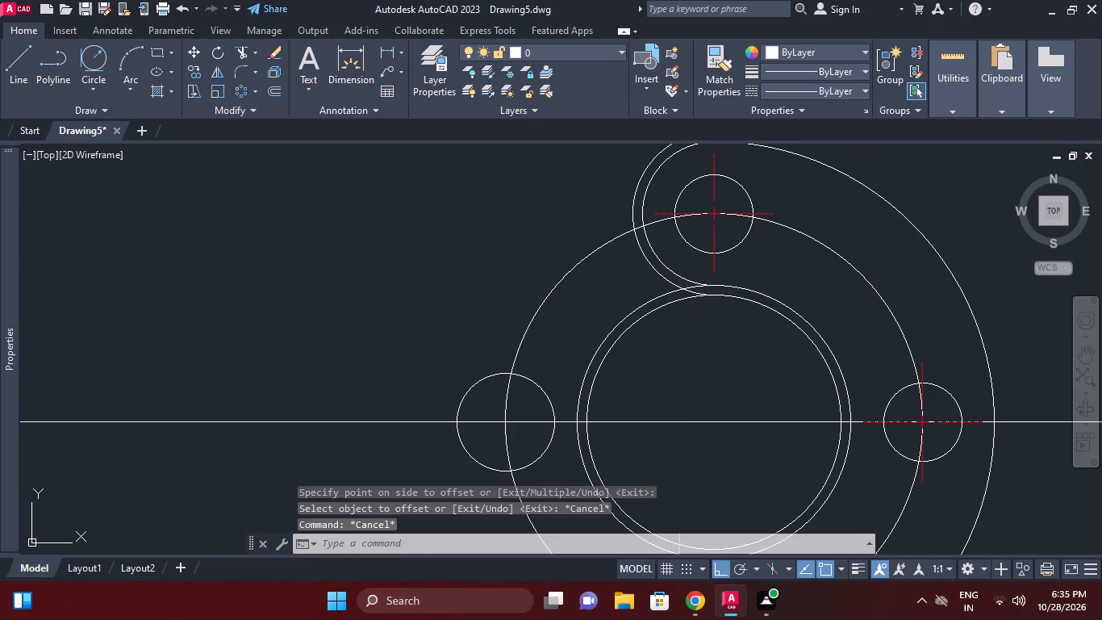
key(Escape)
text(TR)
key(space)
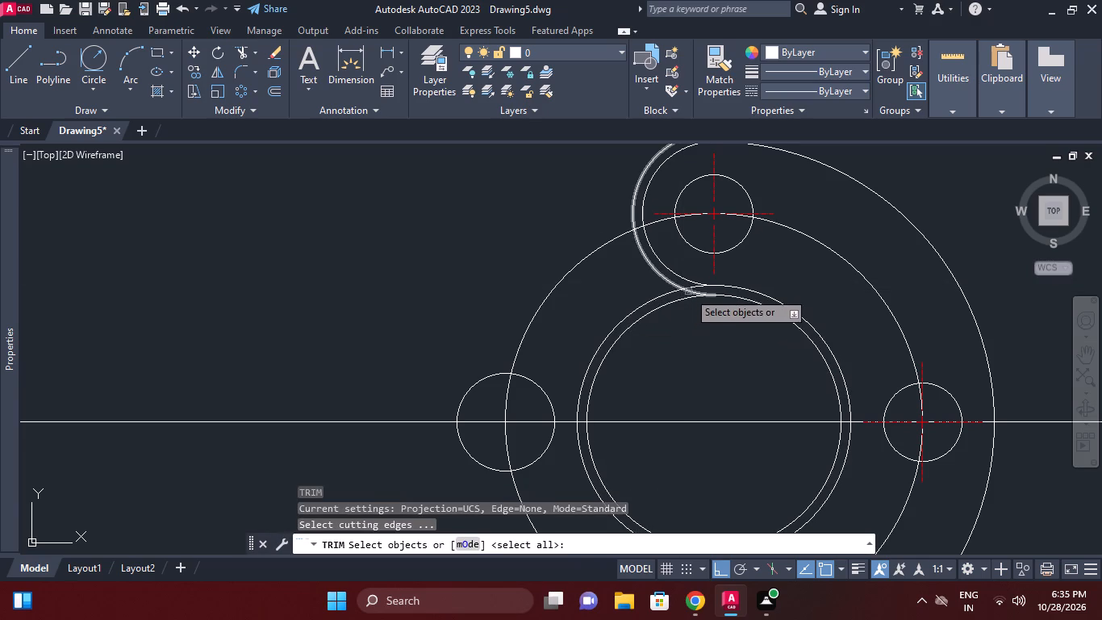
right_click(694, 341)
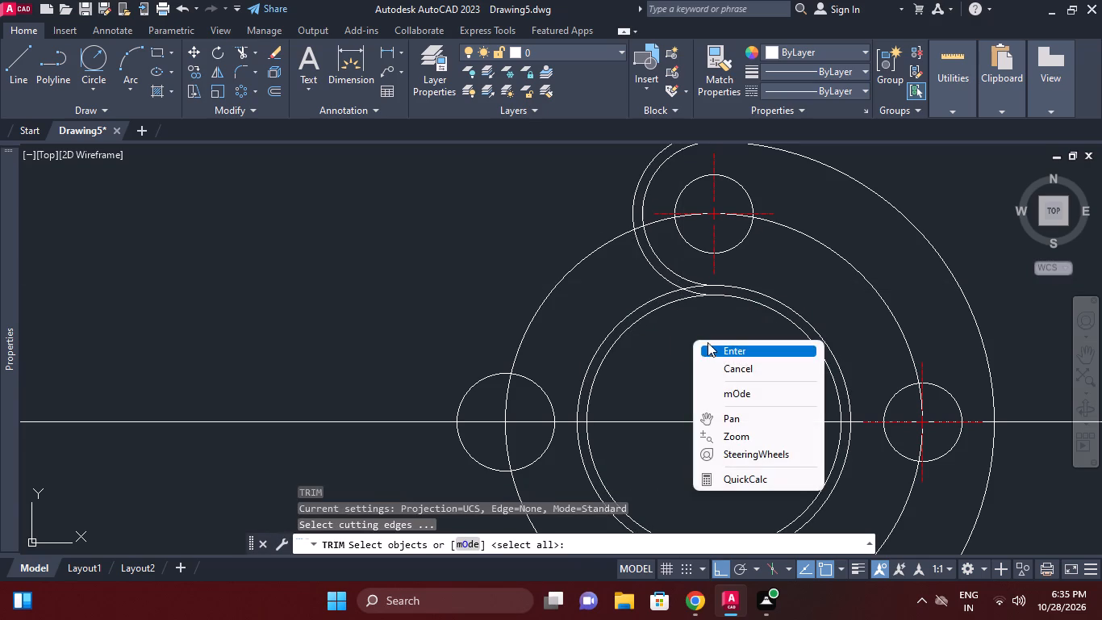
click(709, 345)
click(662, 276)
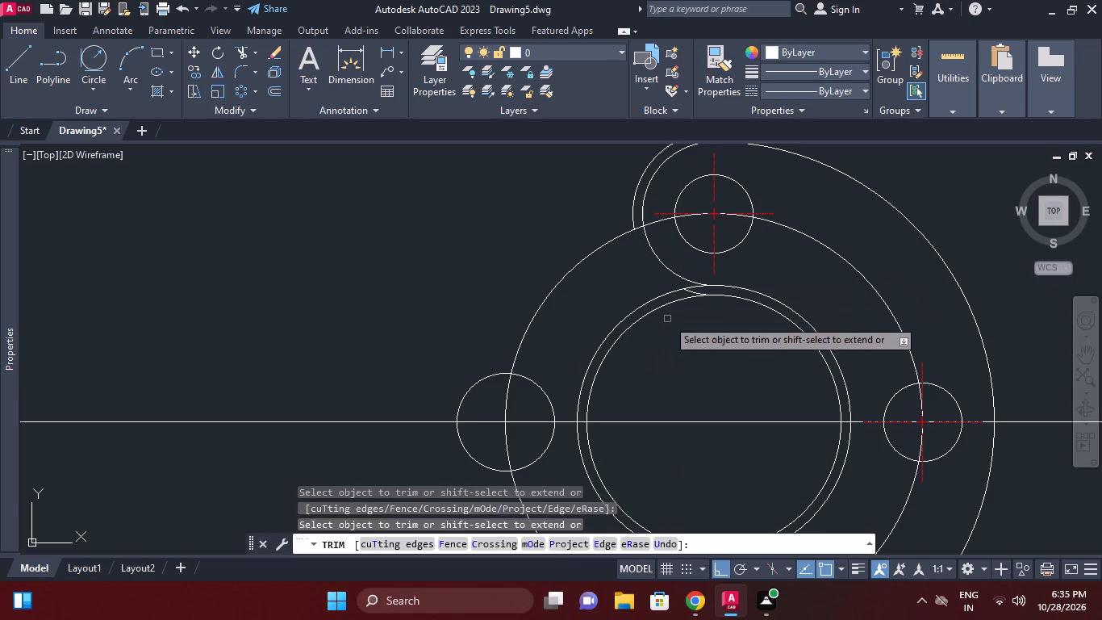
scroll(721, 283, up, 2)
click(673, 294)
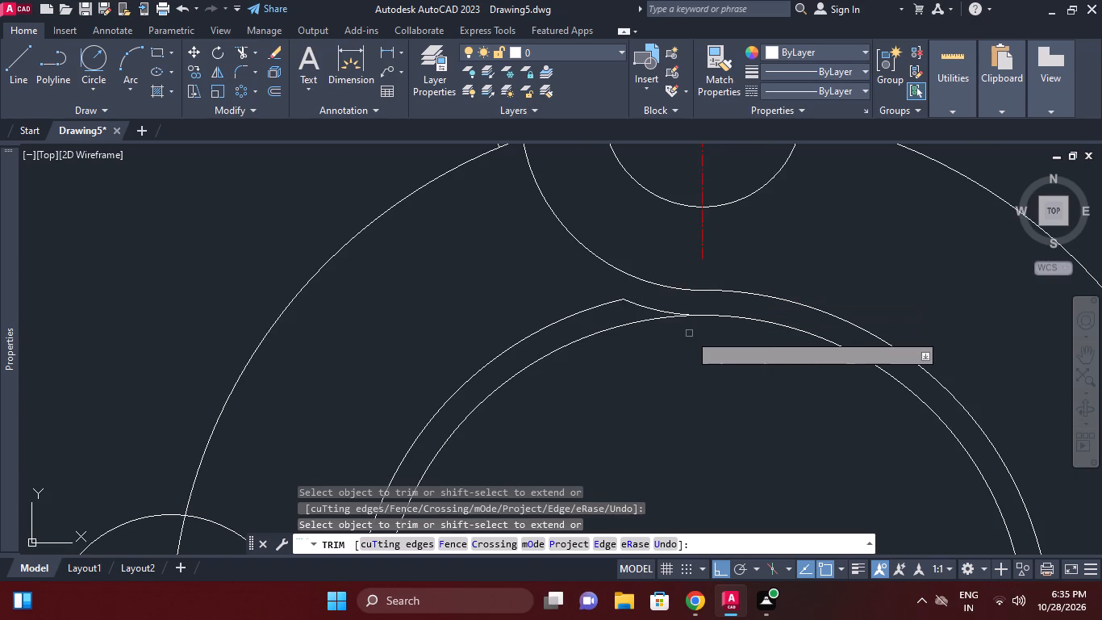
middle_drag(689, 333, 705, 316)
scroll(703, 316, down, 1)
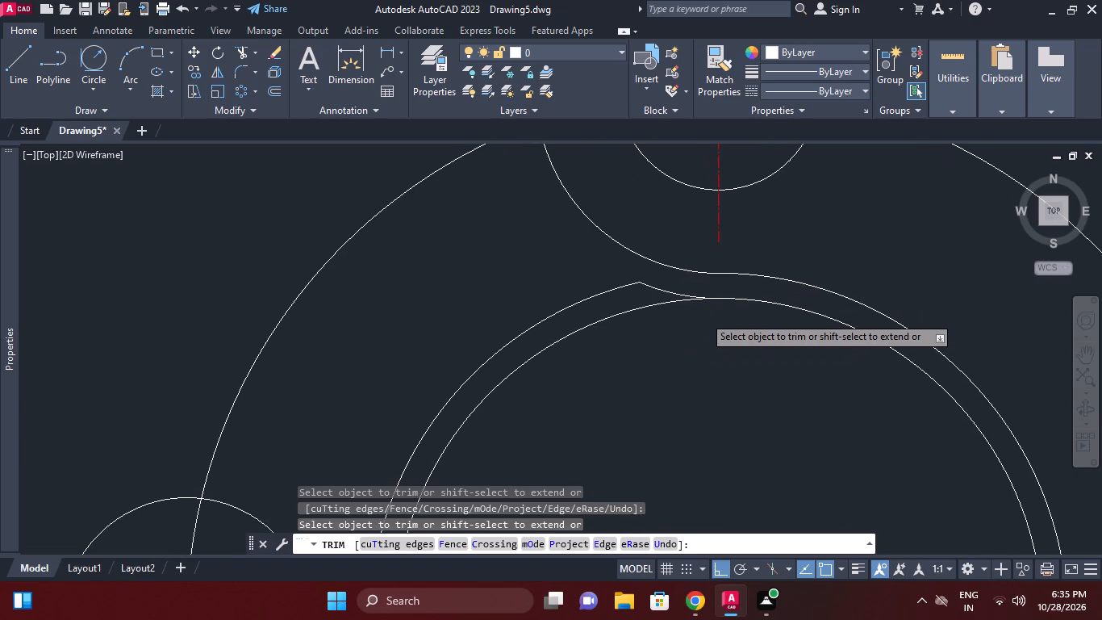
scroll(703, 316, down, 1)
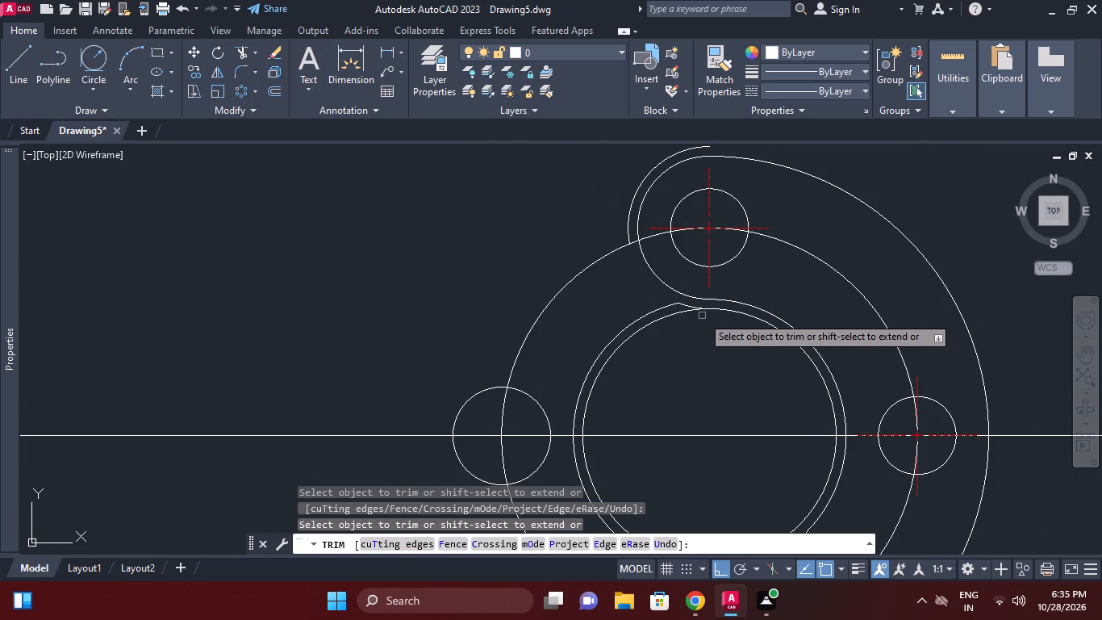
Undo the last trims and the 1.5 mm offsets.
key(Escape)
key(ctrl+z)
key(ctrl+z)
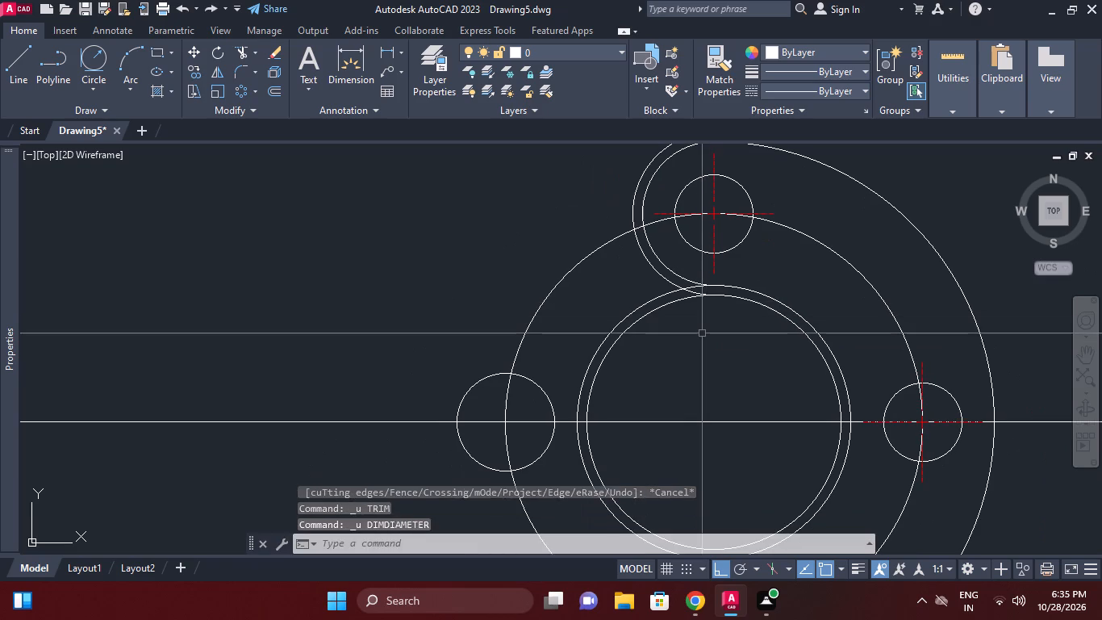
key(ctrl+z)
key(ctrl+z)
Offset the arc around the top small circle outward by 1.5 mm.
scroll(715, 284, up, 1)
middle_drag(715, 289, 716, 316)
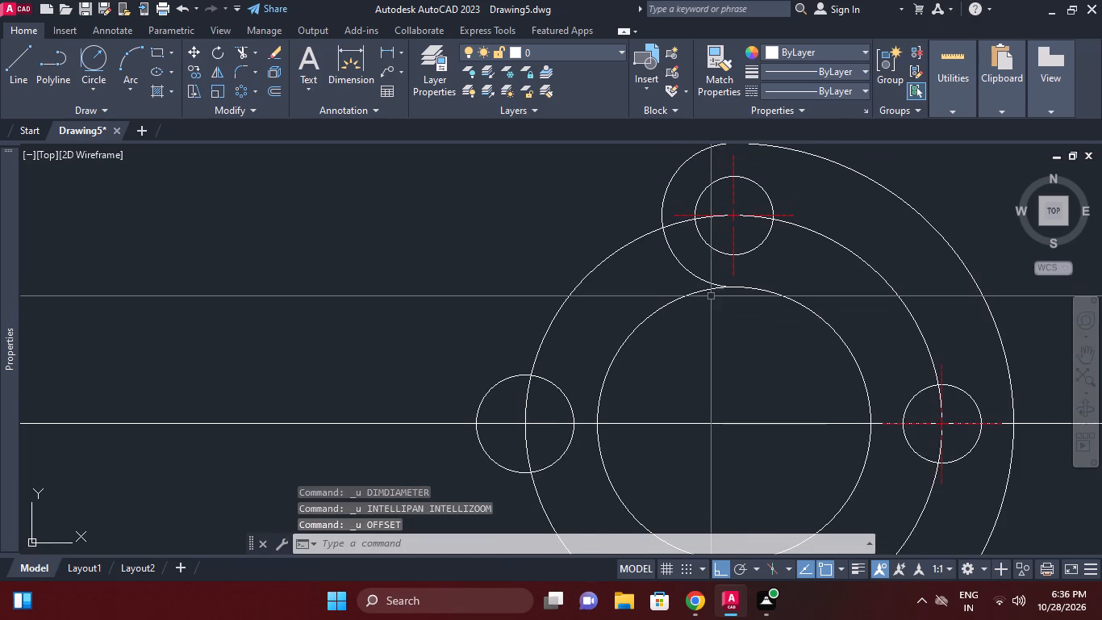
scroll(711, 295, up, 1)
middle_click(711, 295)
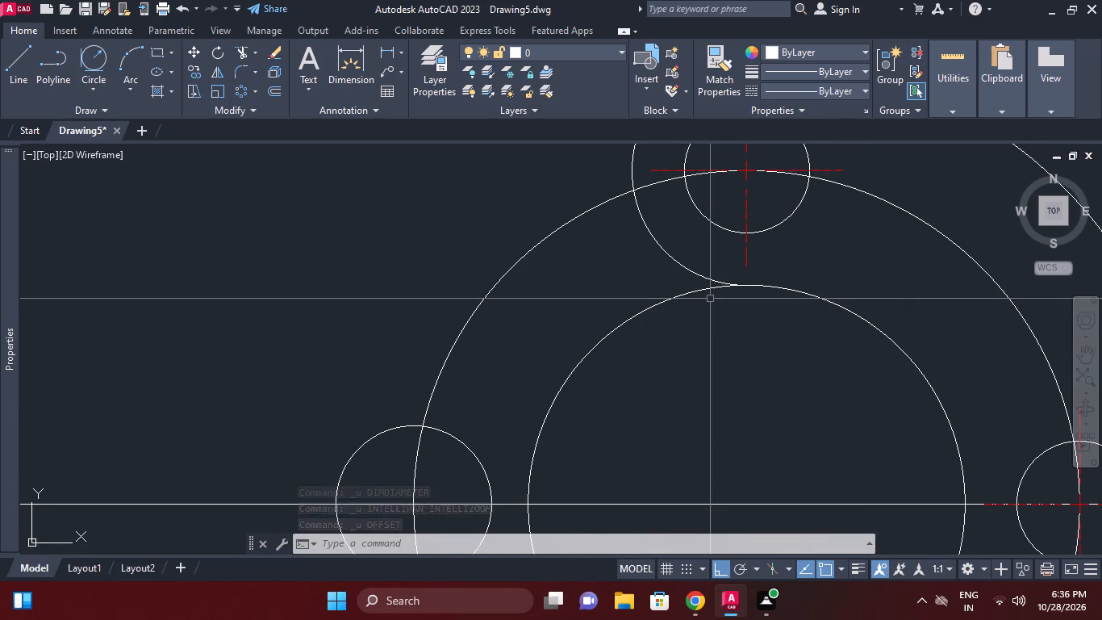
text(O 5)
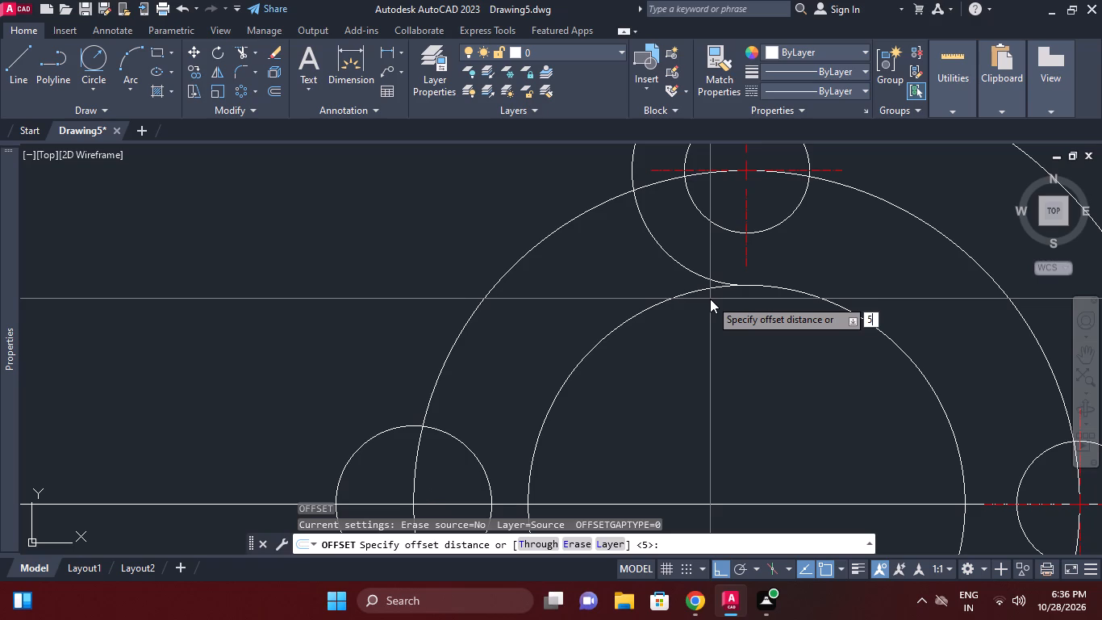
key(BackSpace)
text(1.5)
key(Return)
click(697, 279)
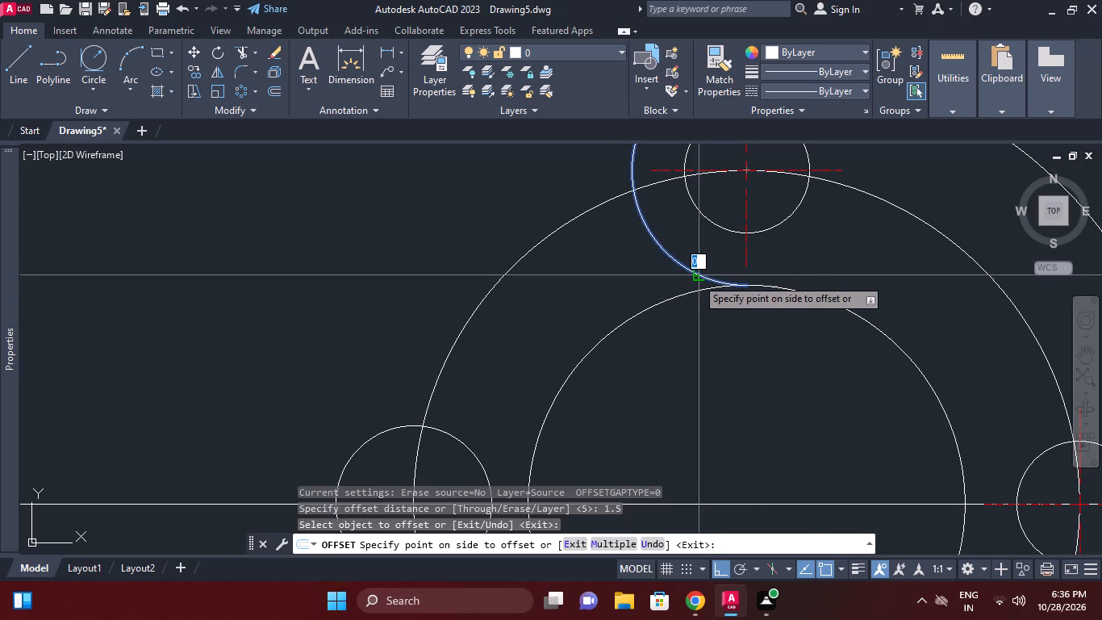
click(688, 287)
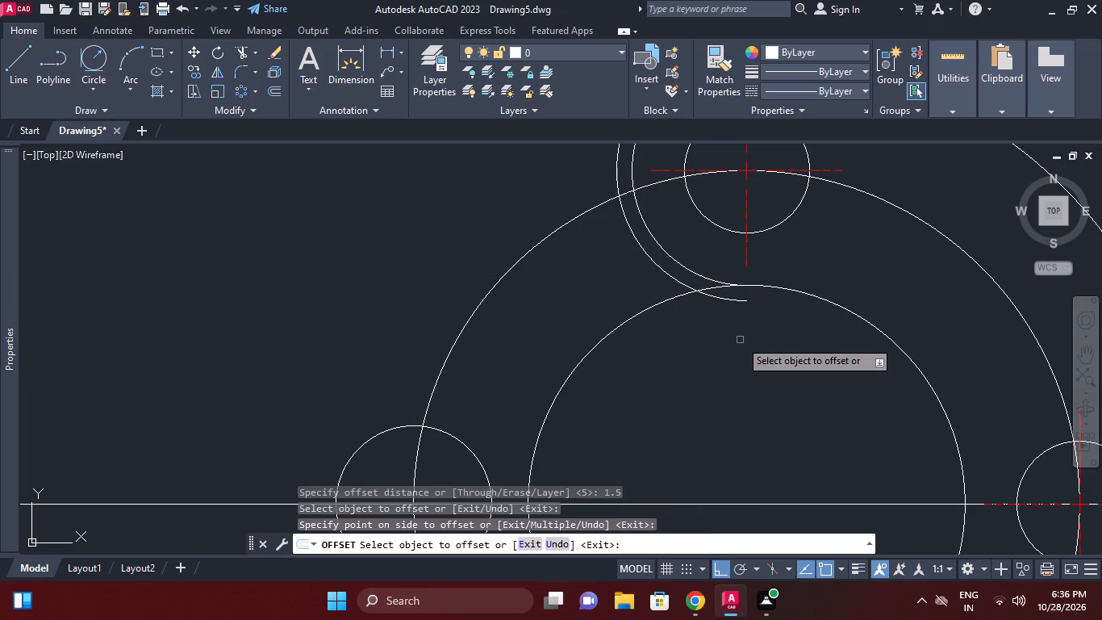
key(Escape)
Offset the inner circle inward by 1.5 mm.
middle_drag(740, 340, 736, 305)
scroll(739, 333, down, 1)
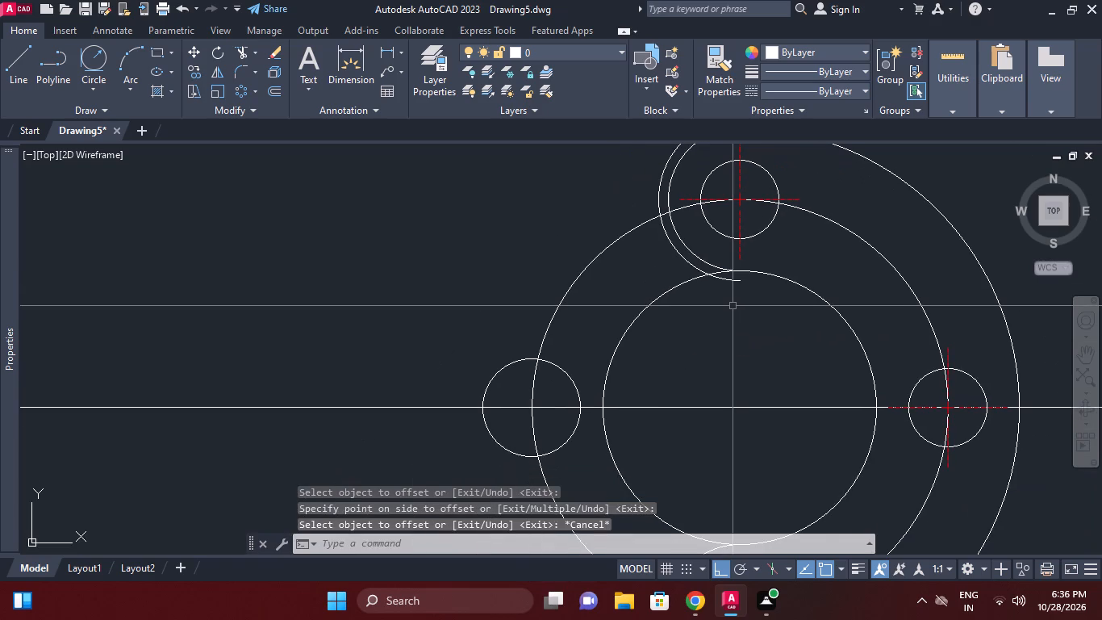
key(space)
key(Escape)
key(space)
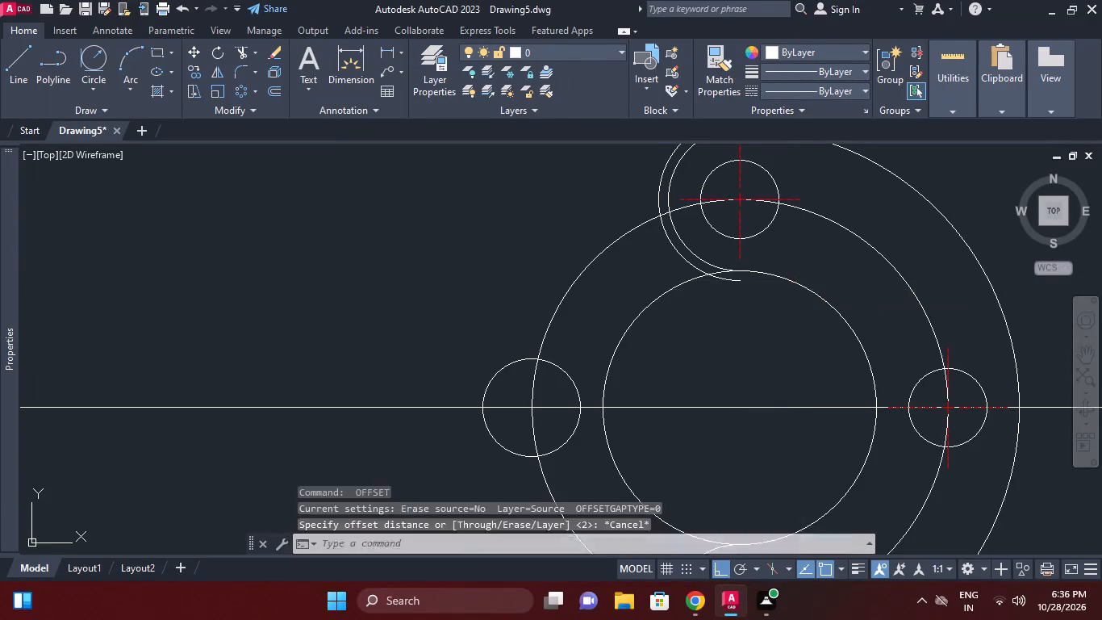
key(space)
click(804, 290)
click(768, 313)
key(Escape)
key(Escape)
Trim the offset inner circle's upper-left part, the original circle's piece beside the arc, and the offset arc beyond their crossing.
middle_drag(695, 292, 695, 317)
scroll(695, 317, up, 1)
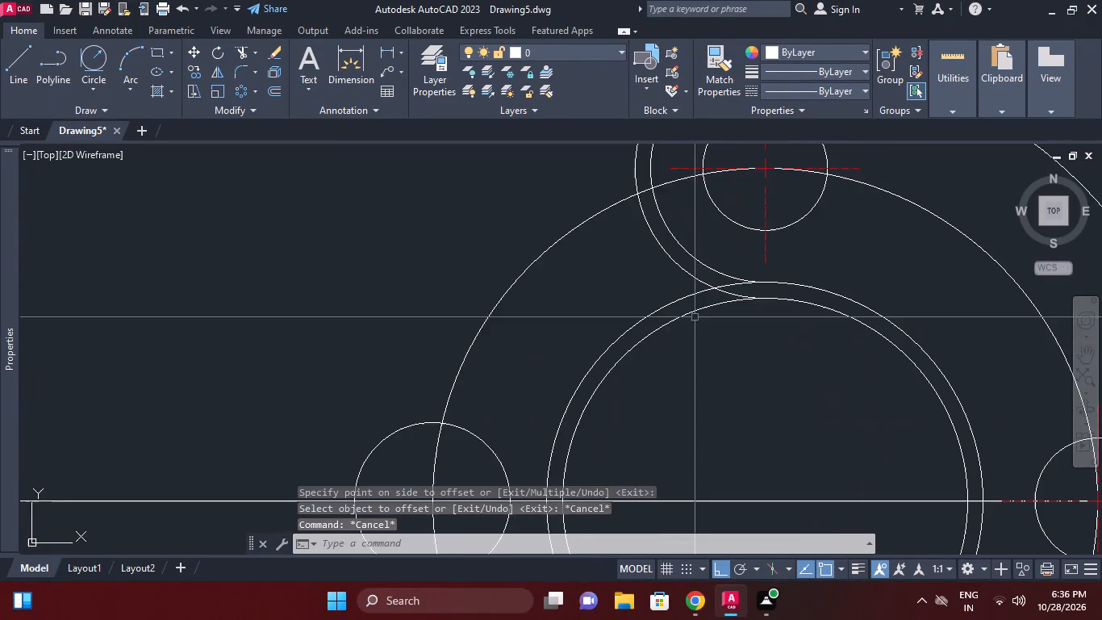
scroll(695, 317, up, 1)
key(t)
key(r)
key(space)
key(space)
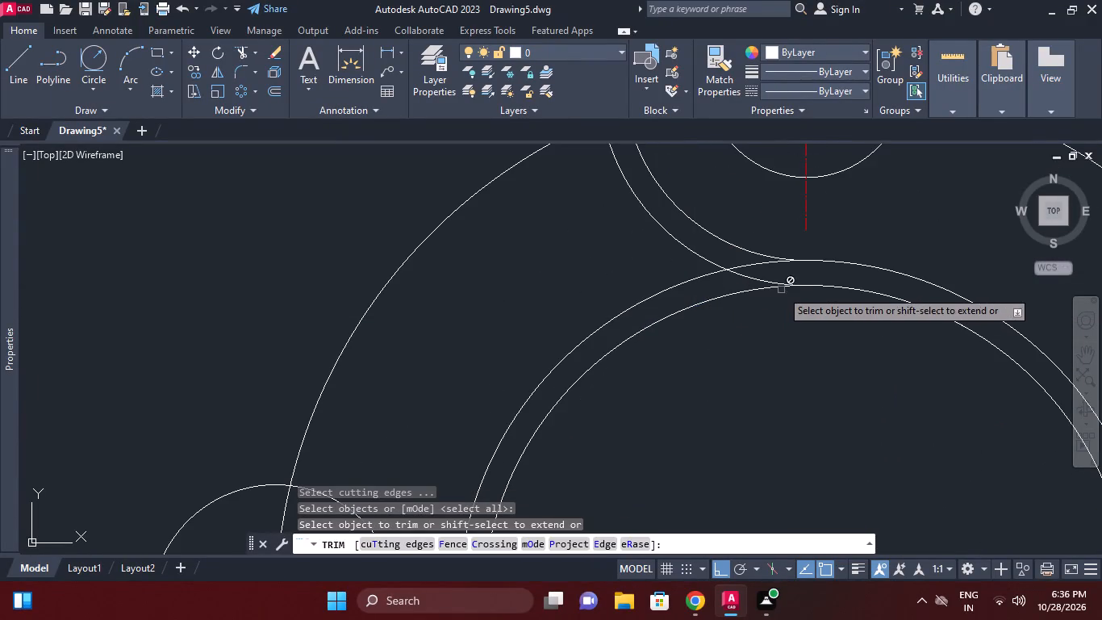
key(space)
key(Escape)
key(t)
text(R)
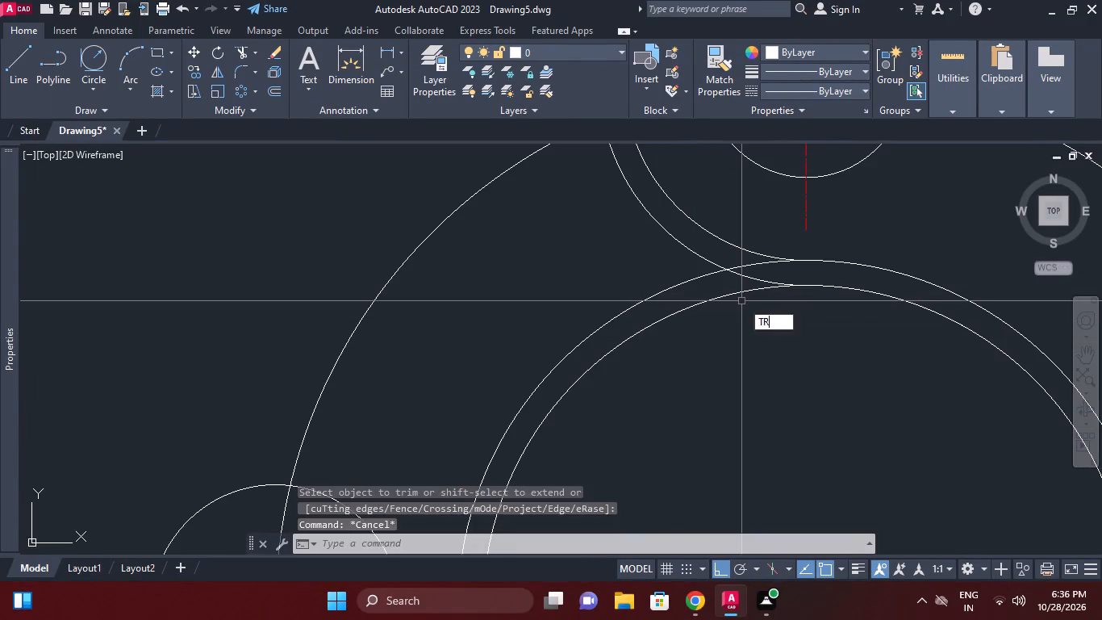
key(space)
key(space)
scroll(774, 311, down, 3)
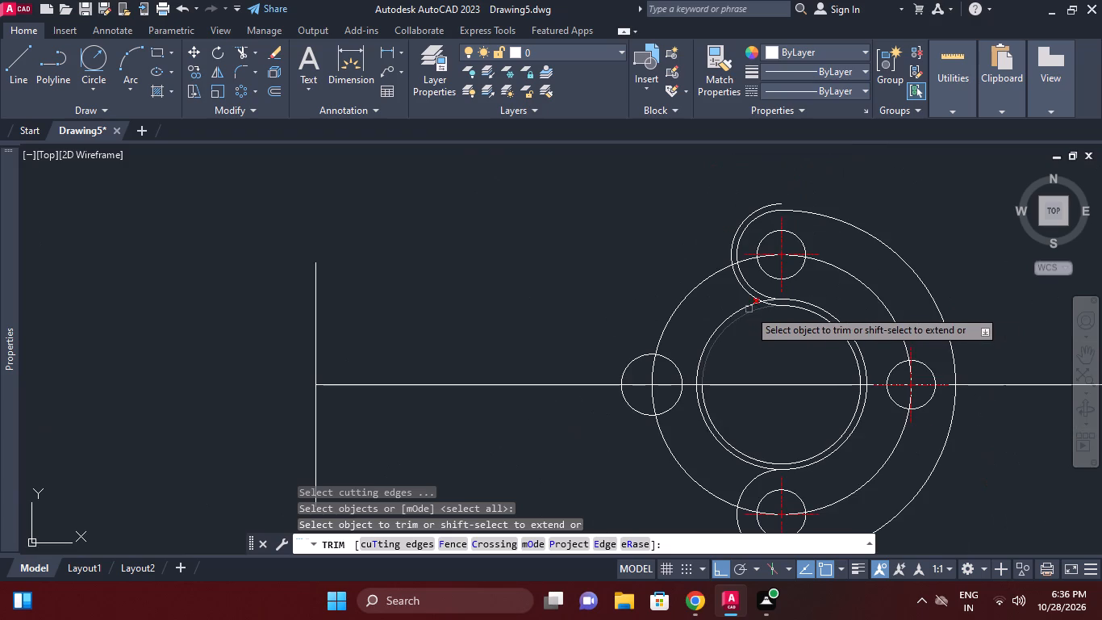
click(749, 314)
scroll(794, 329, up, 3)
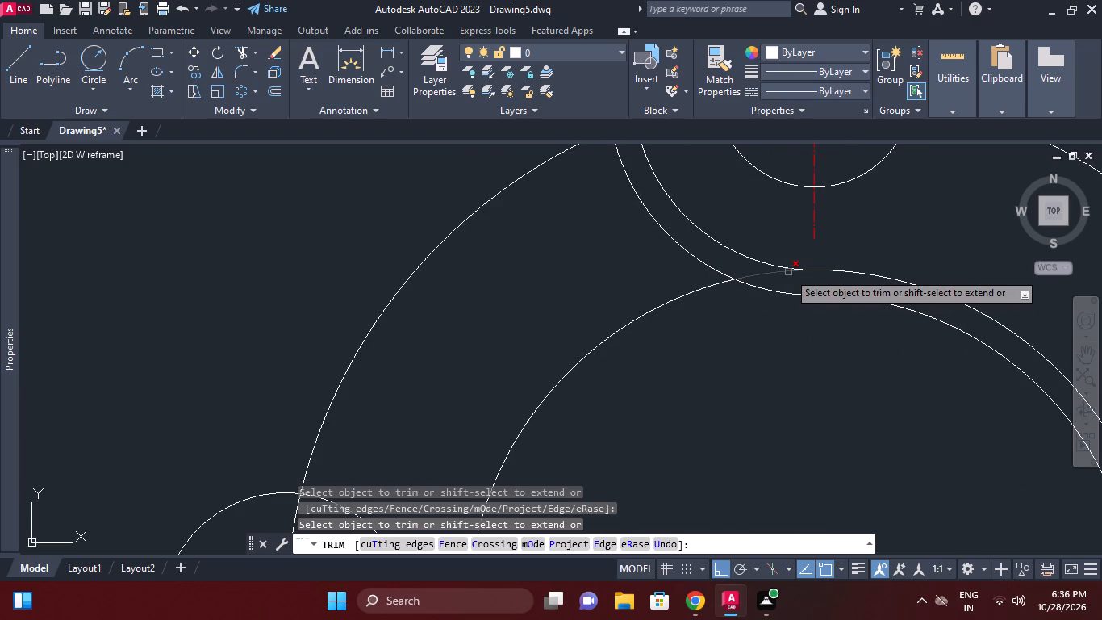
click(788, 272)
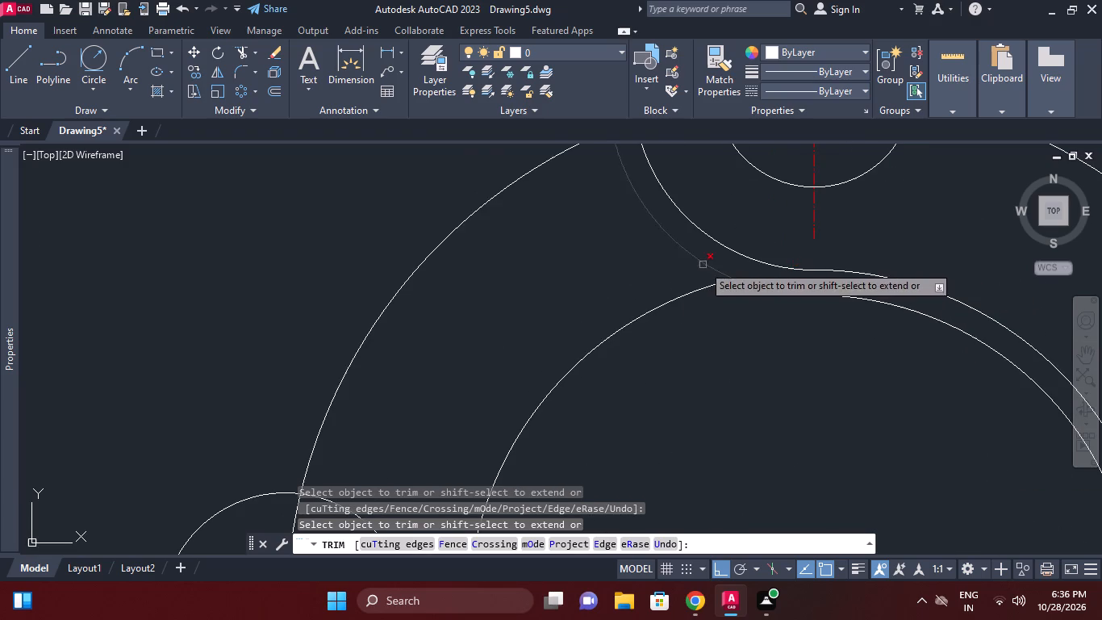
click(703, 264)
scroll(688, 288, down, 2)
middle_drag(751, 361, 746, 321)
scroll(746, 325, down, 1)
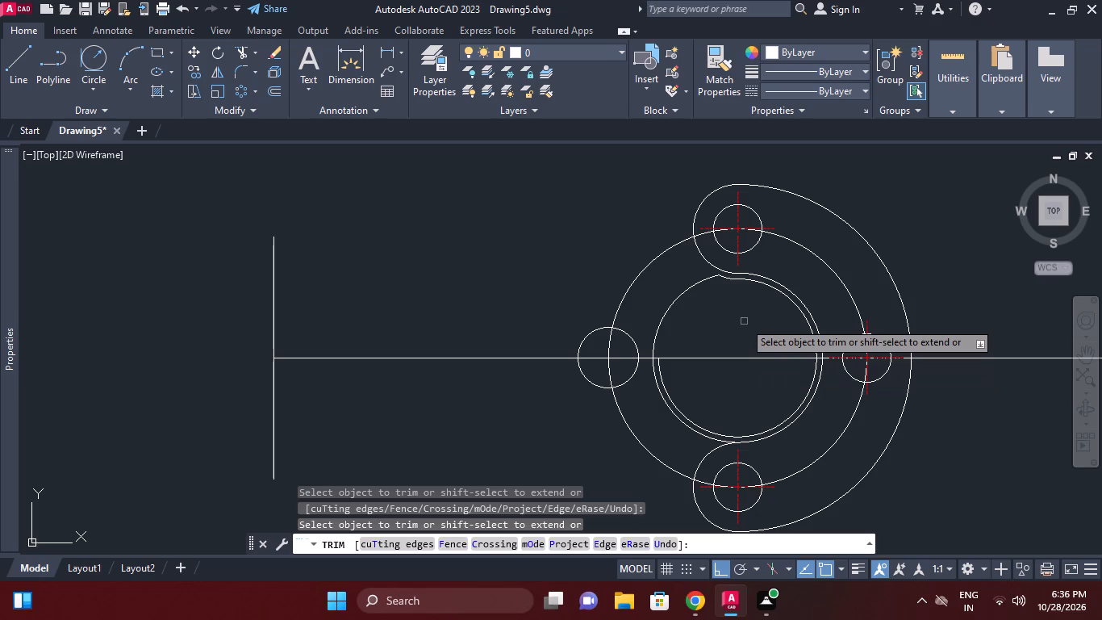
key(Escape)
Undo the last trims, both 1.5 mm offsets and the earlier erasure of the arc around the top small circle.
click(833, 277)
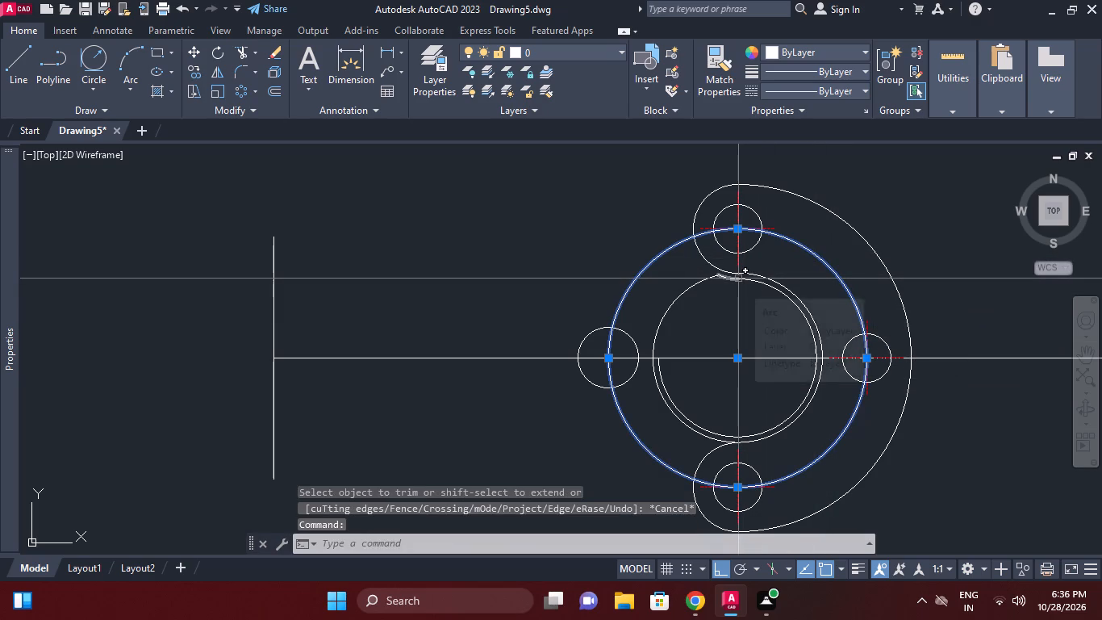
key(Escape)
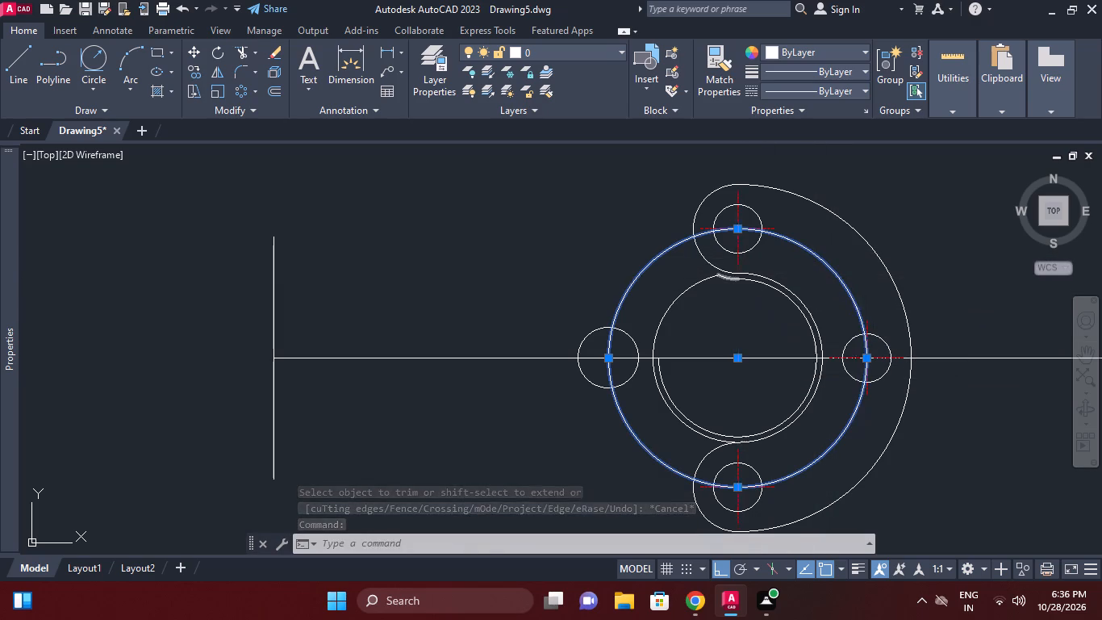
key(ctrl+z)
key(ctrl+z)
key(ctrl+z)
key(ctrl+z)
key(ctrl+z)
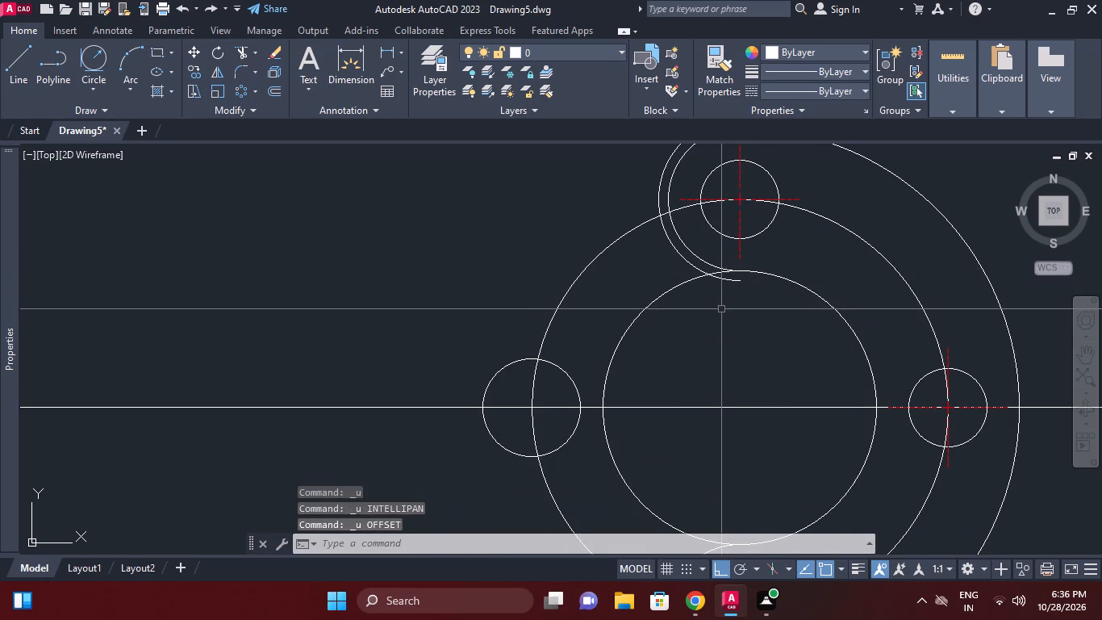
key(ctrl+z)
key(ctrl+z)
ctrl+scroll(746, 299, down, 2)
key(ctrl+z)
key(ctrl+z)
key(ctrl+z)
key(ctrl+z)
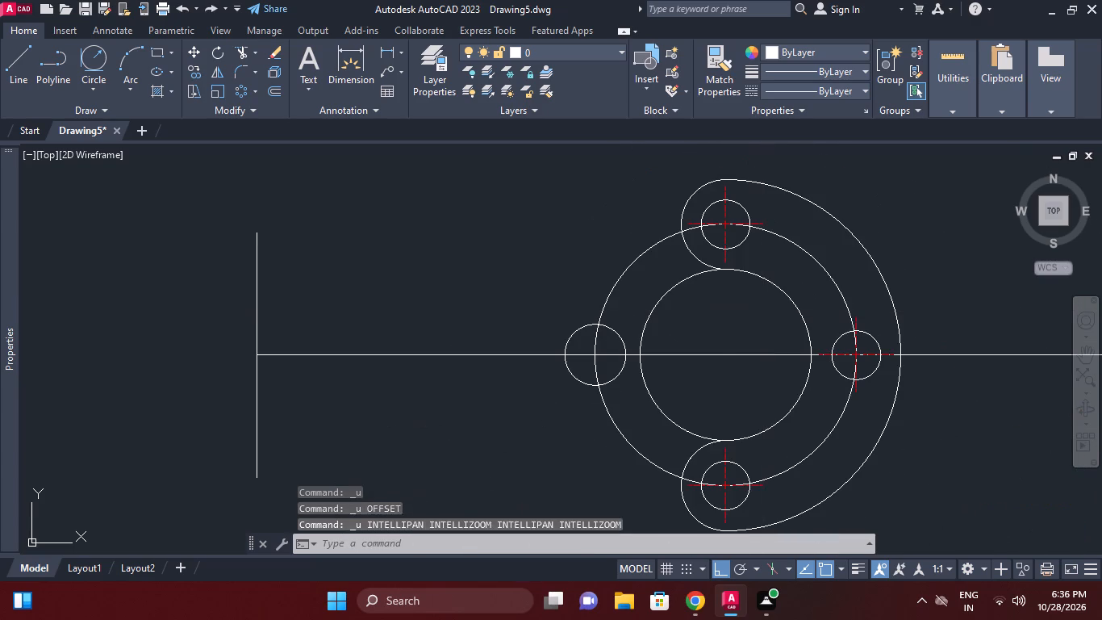
Erase the large arc offset by 5 mm around the top small circle.
click(711, 289)
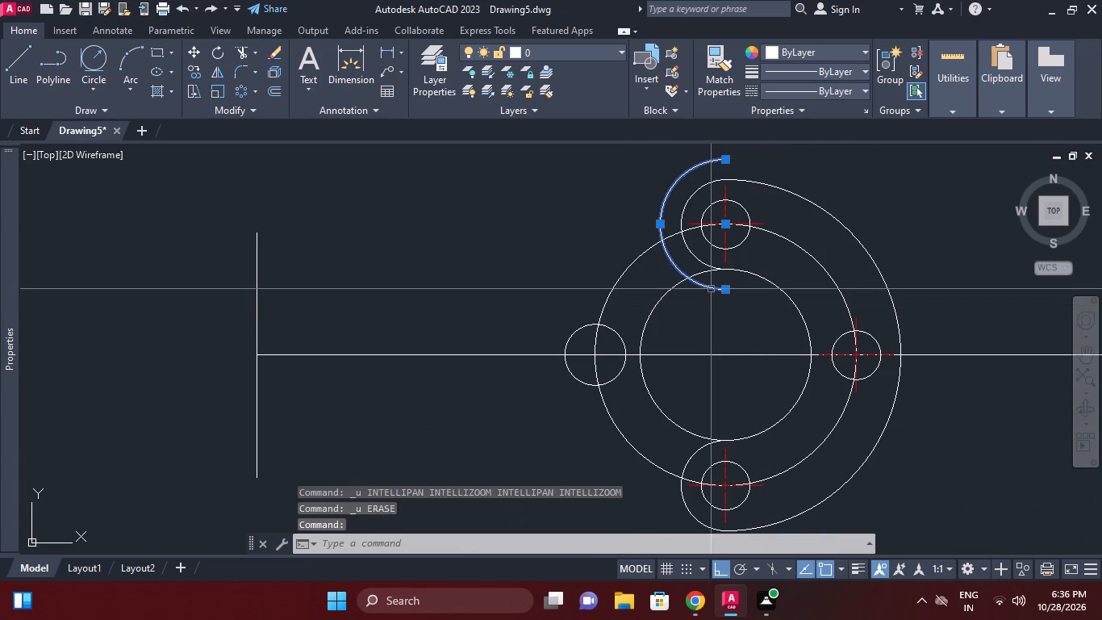
text(E)
key(space)
key(Escape)
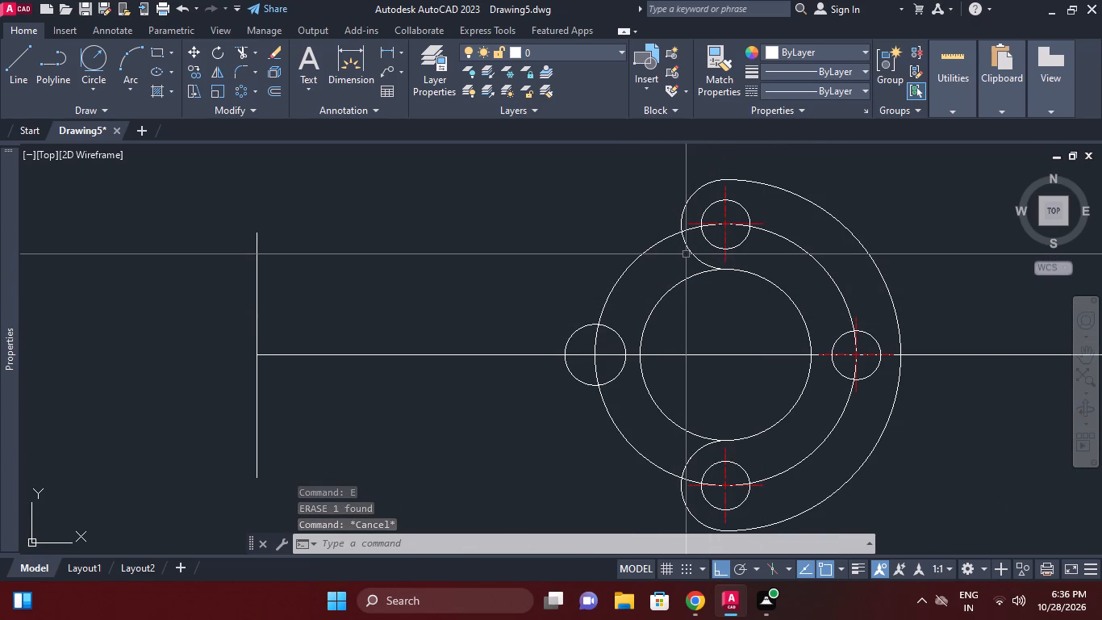
Offset the arc around the top small circle outward by 1.58 mm.
text(O)
key(space)
text(1.58)
key(Return)
click(689, 251)
click(670, 265)
key(Escape)
Trim the 32 mm radius circle between the two arcs and the offset arc's portion above that circle.
middle_click(675, 235)
scroll(674, 237, up, 1)
middle_drag(674, 238, 672, 269)
key(t)
key(r)
key(space)
scroll(673, 251, up, 1)
key(space)
click(673, 251)
click(685, 268)
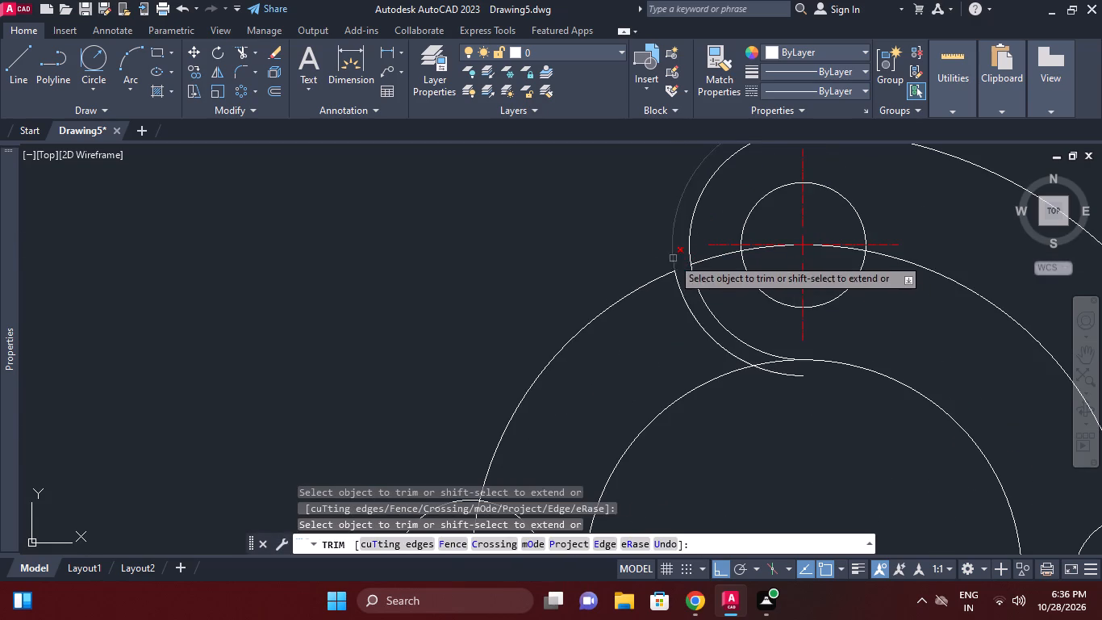
click(672, 258)
scroll(701, 278, down, 1)
middle_drag(701, 278, 708, 258)
key(Escape)
middle_drag(786, 325, 791, 312)
key(Escape)
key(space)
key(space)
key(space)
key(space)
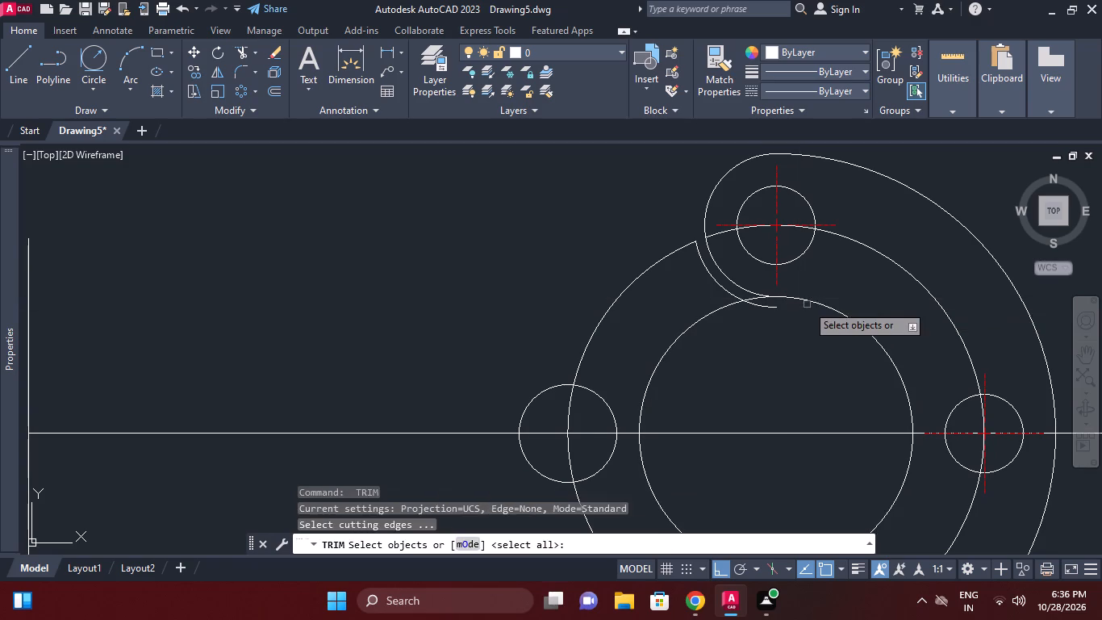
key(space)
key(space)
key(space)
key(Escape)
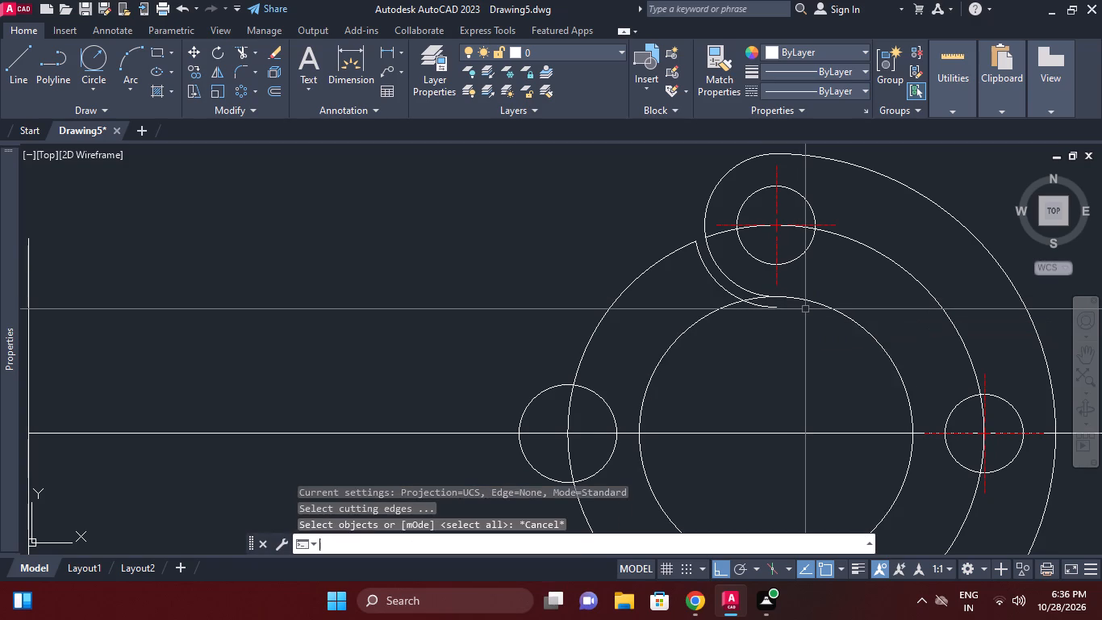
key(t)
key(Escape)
Offset the inner circle inward by the same 1.58 mm distance.
text(O)
key(space)
key(space)
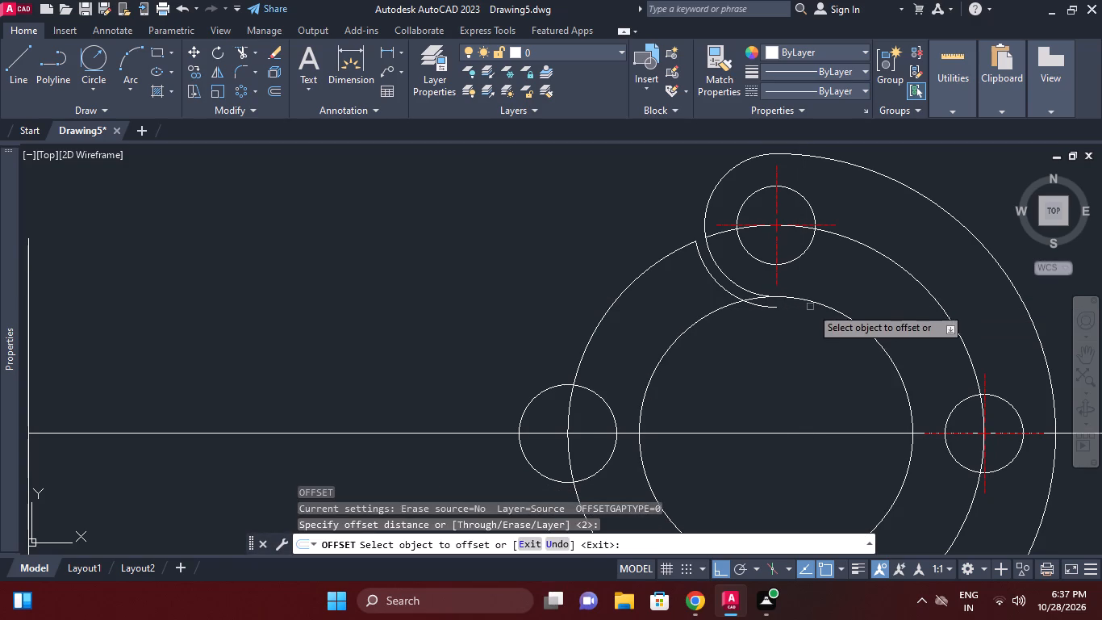
click(812, 304)
click(799, 323)
key(Escape)
Trim the offset inner circle's upper-left part and the original inner circle's piece between the offset arc and the tangent point.
middle_click(753, 320)
text(TR)
key(space)
key(space)
click(753, 309)
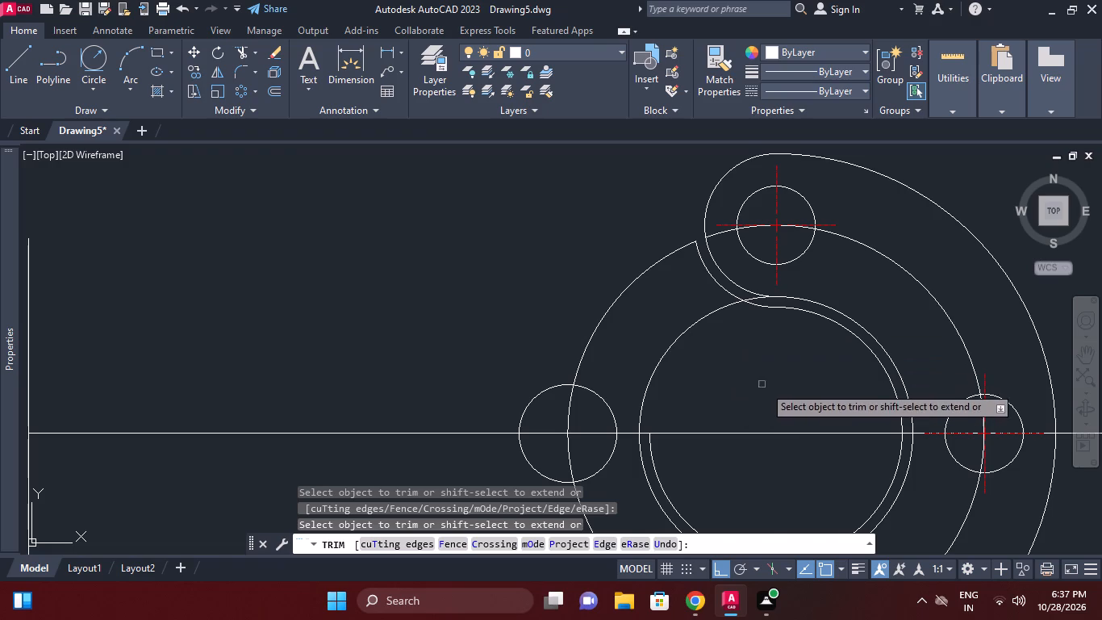
middle_drag(783, 386, 788, 339)
middle_drag(854, 387, 854, 361)
middle_drag(833, 393, 841, 356)
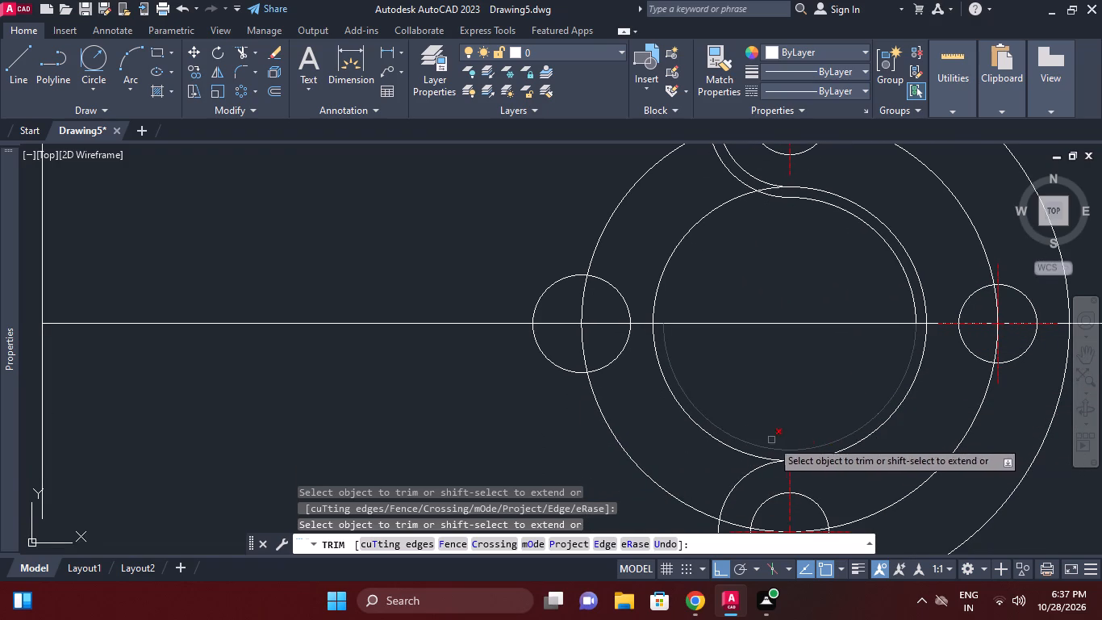
scroll(780, 406, down, 1)
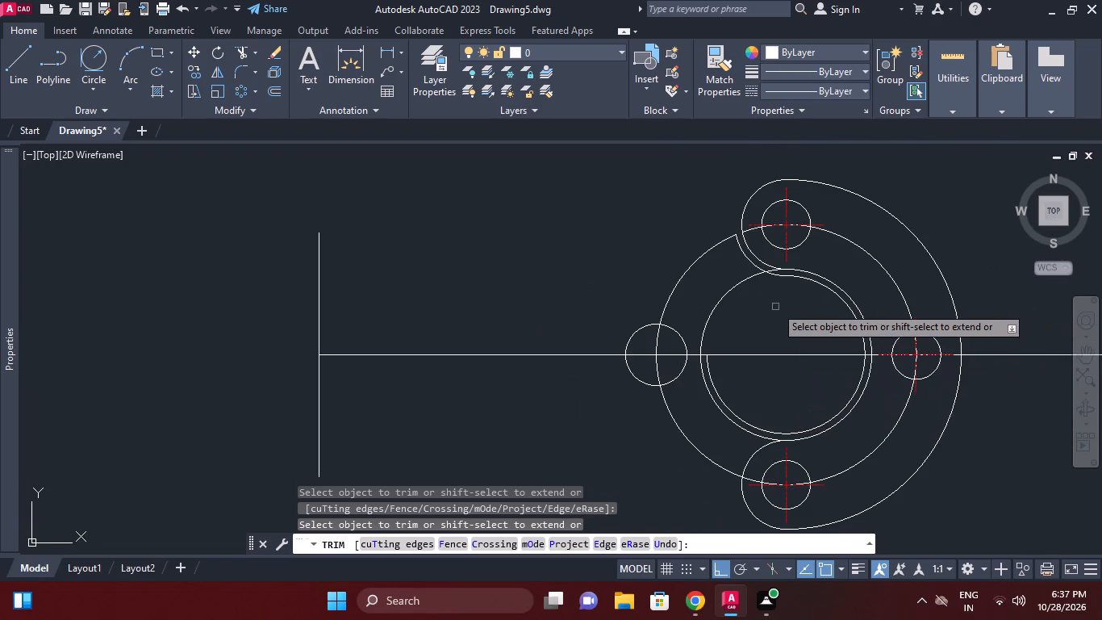
scroll(773, 305, up, 1)
click(773, 249)
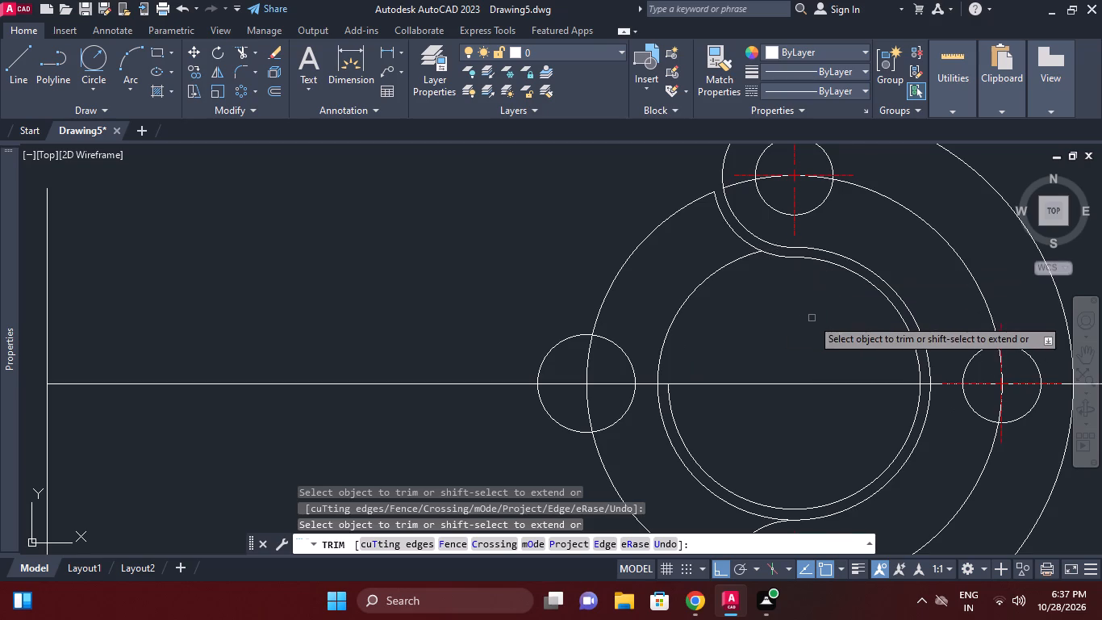
scroll(812, 318, down, 1)
key(Escape)
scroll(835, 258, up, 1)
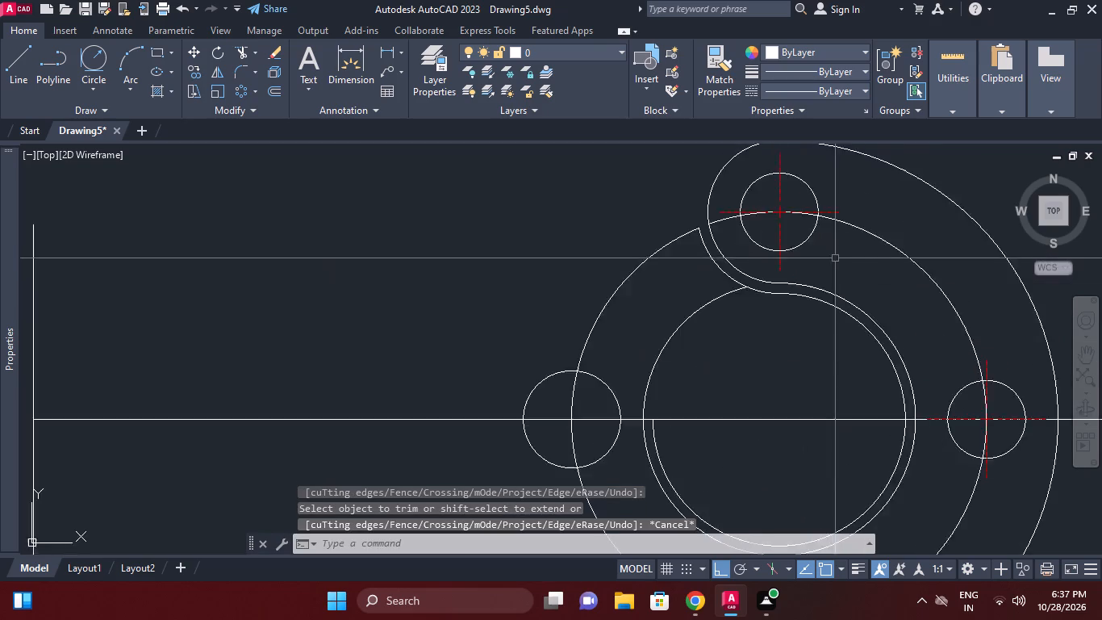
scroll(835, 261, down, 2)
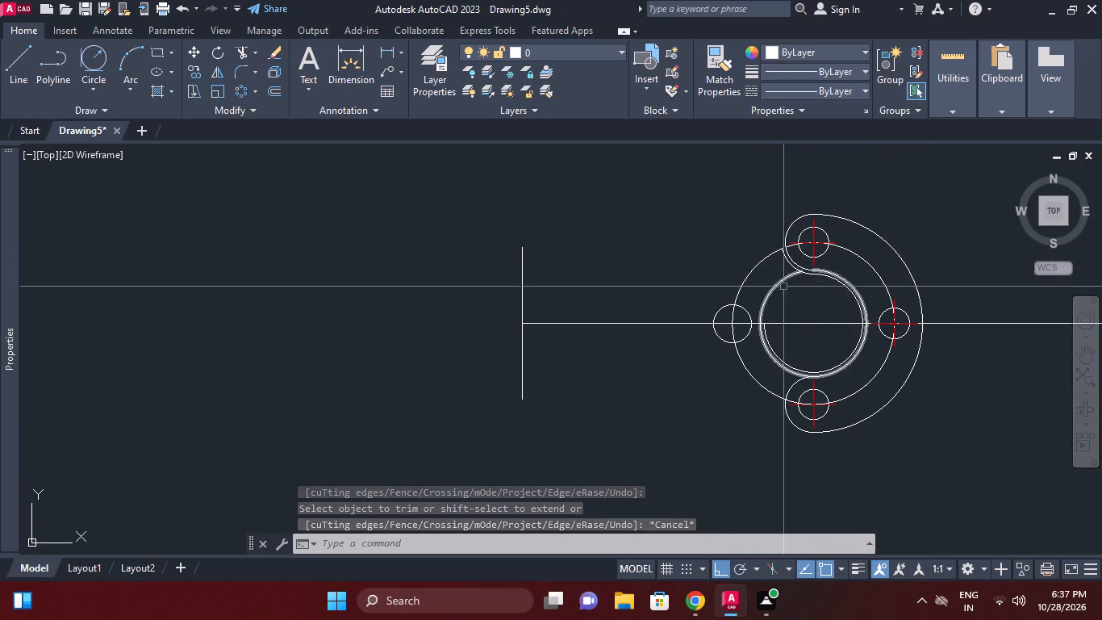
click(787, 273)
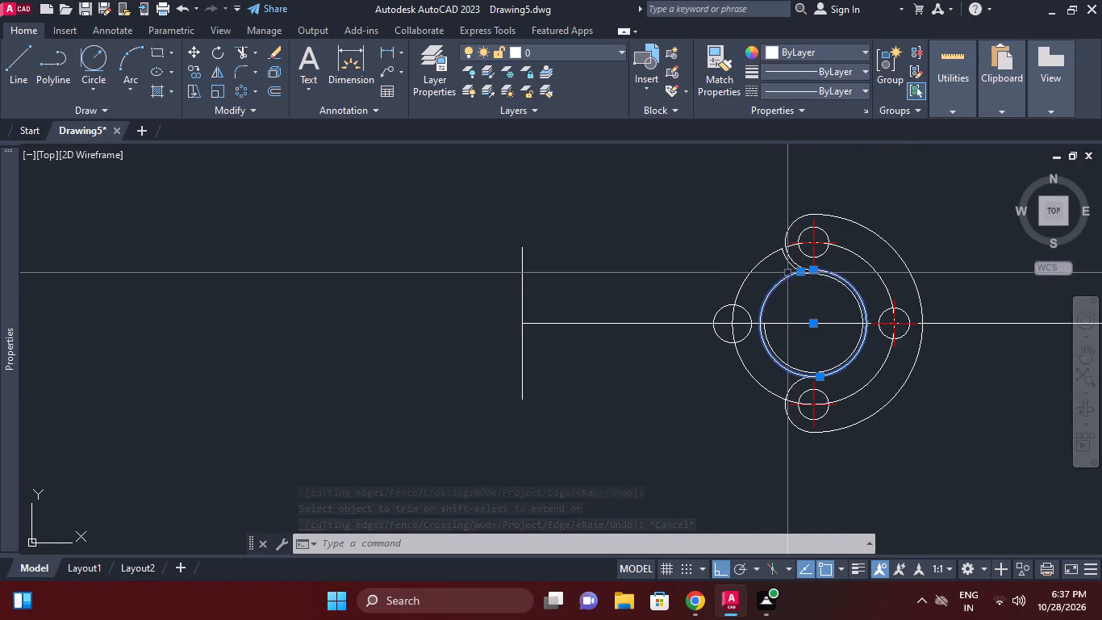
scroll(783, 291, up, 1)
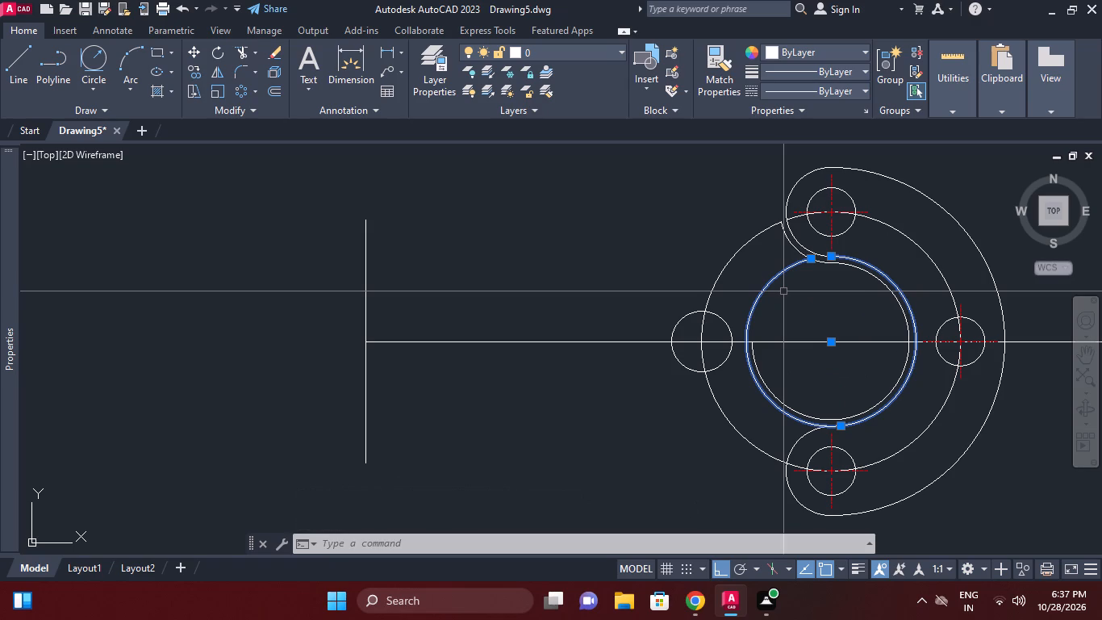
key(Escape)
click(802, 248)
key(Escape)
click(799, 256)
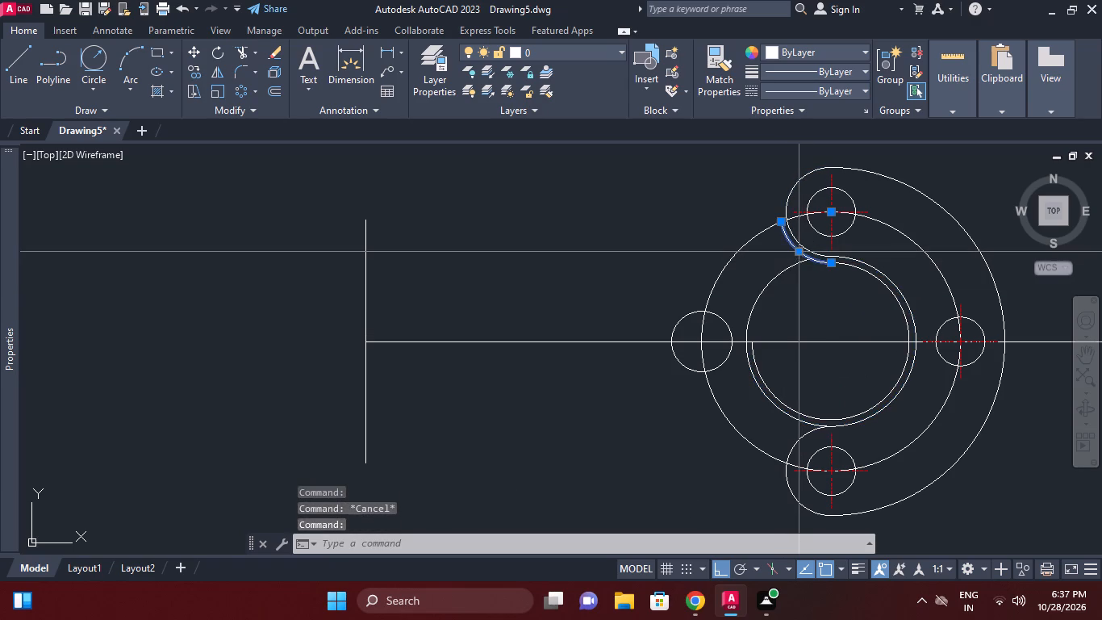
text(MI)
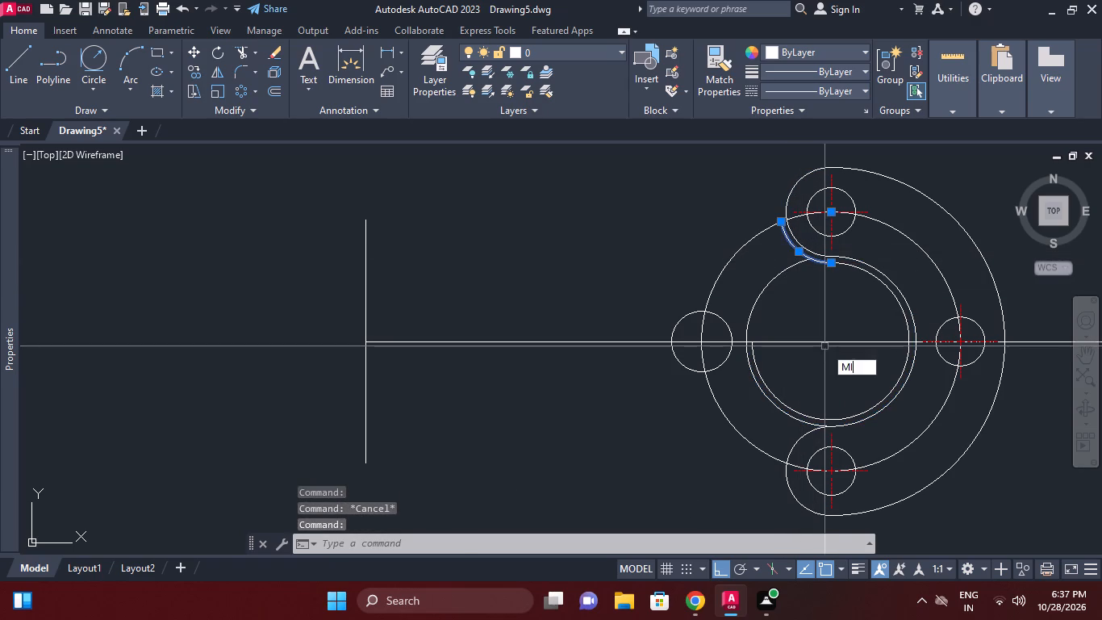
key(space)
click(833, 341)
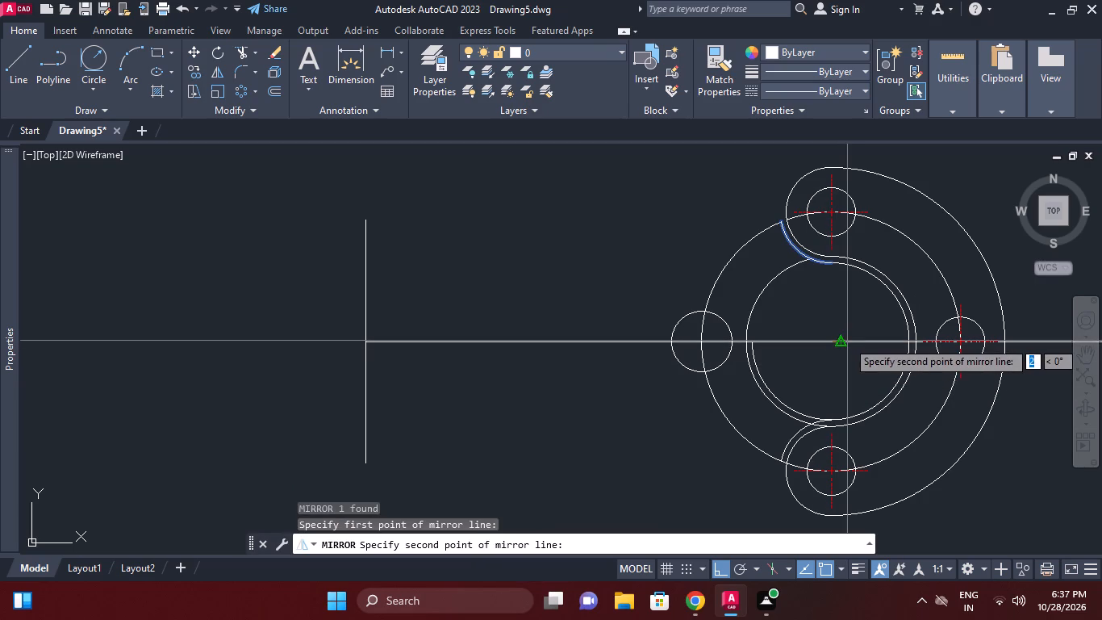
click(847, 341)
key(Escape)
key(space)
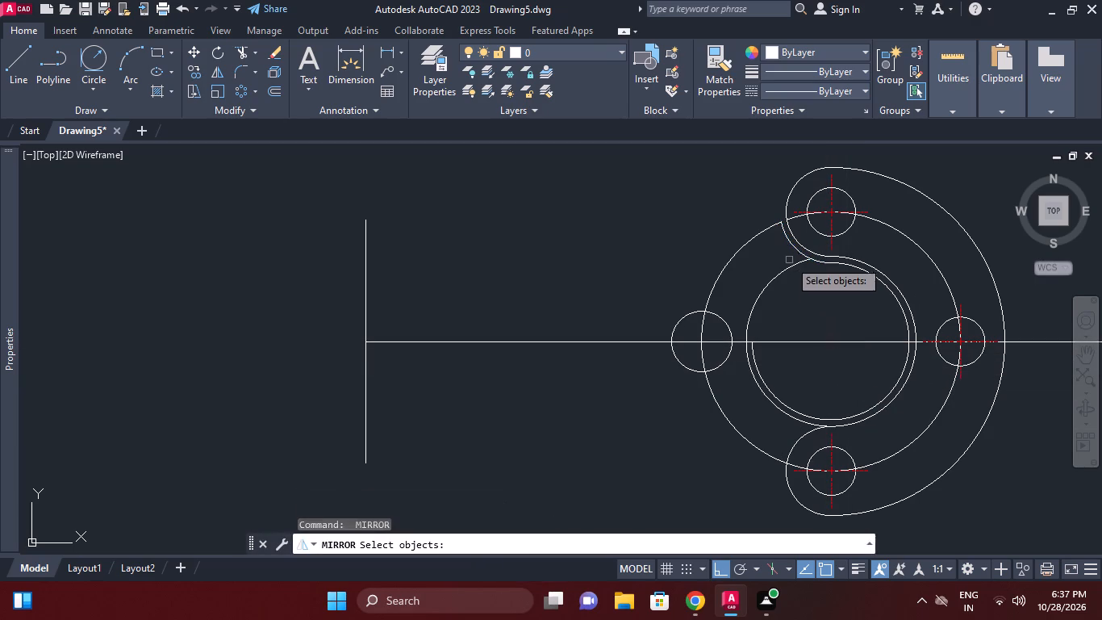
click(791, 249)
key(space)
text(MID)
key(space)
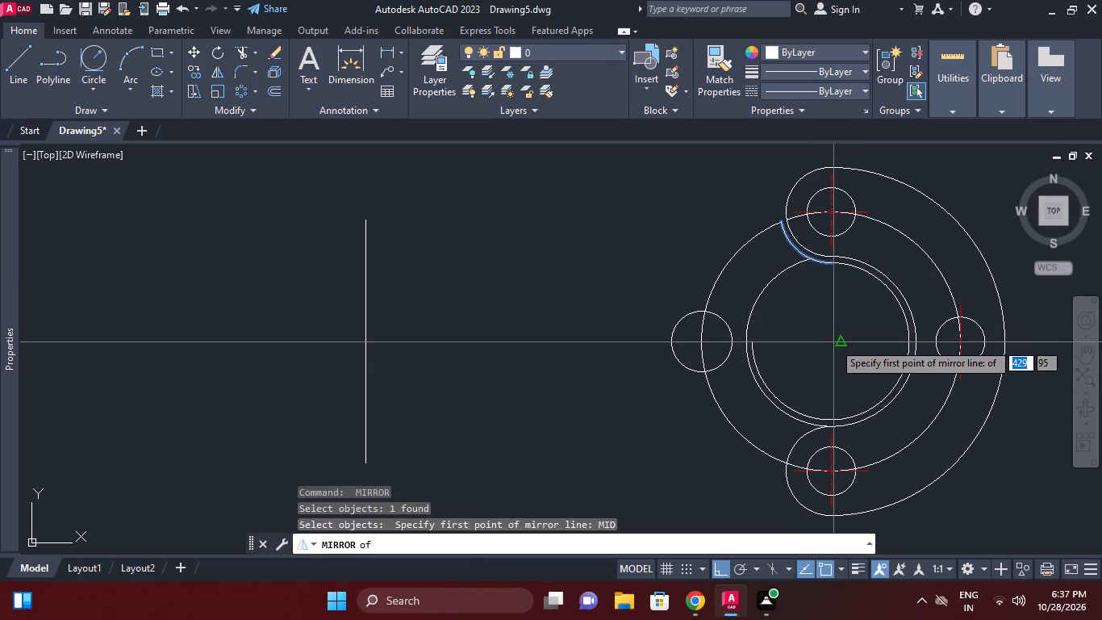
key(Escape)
Mirror the short offset arc near the top small circle about the horizontal centreline, keeping the original.
key(space)
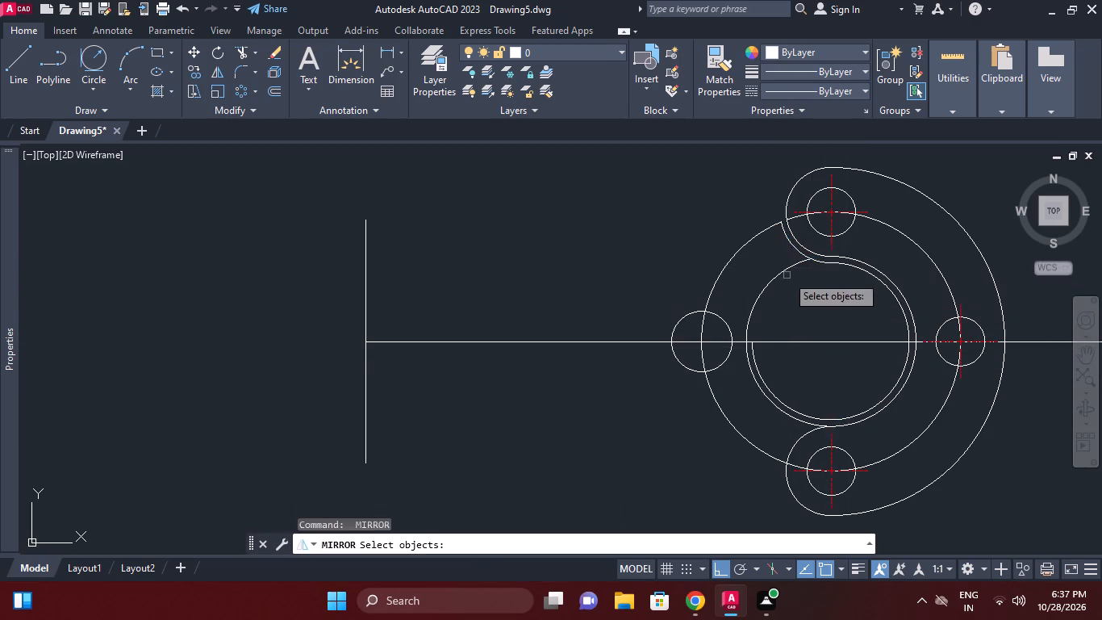
click(798, 251)
key(space)
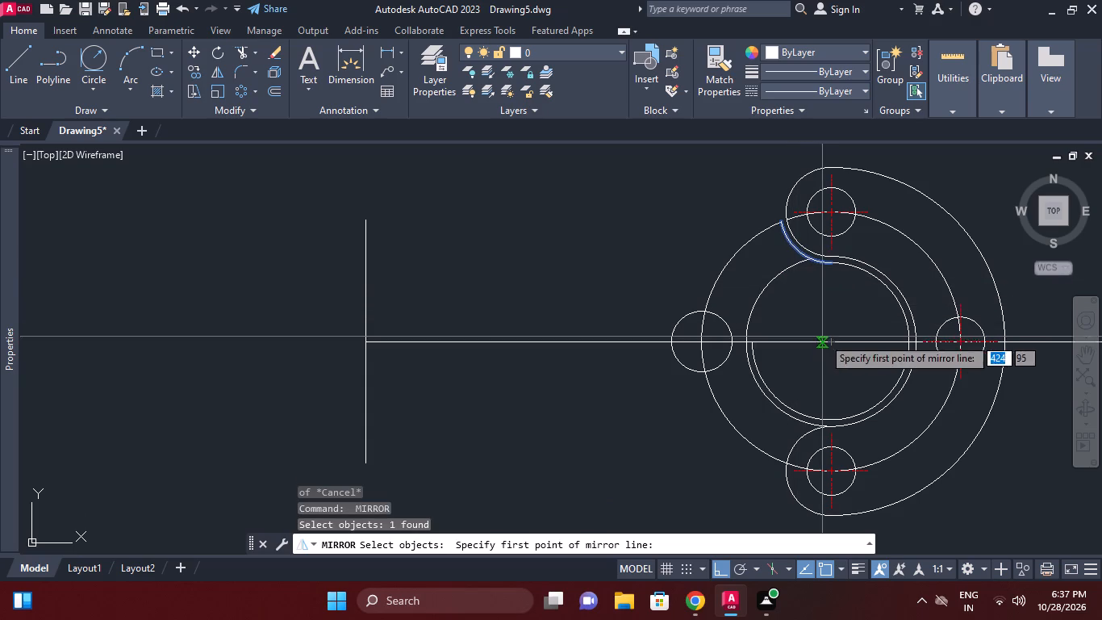
click(832, 347)
click(890, 348)
drag(920, 407, 889, 347)
middle_drag(788, 400, 790, 361)
scroll(826, 408, up, 1)
key(Escape)
Trim the 32 mm radius circle between the mirrored offset arc and the arc around the bottom small circle.
scroll(816, 382, up, 1)
middle_click(816, 382)
key(t)
text(R)
key(space)
key(space)
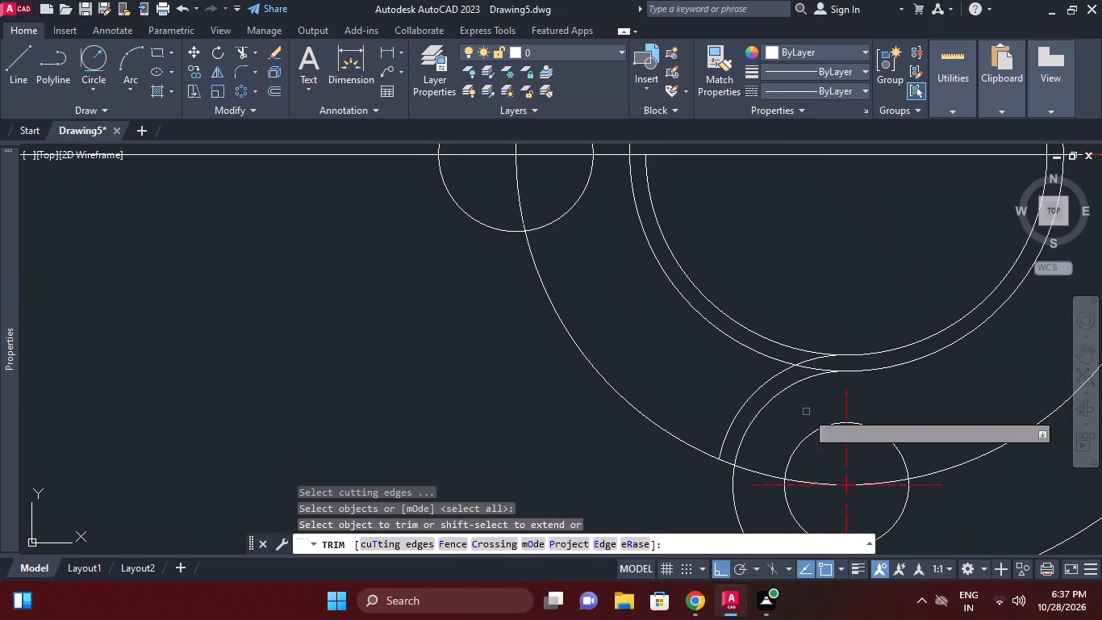
scroll(793, 417, down, 2)
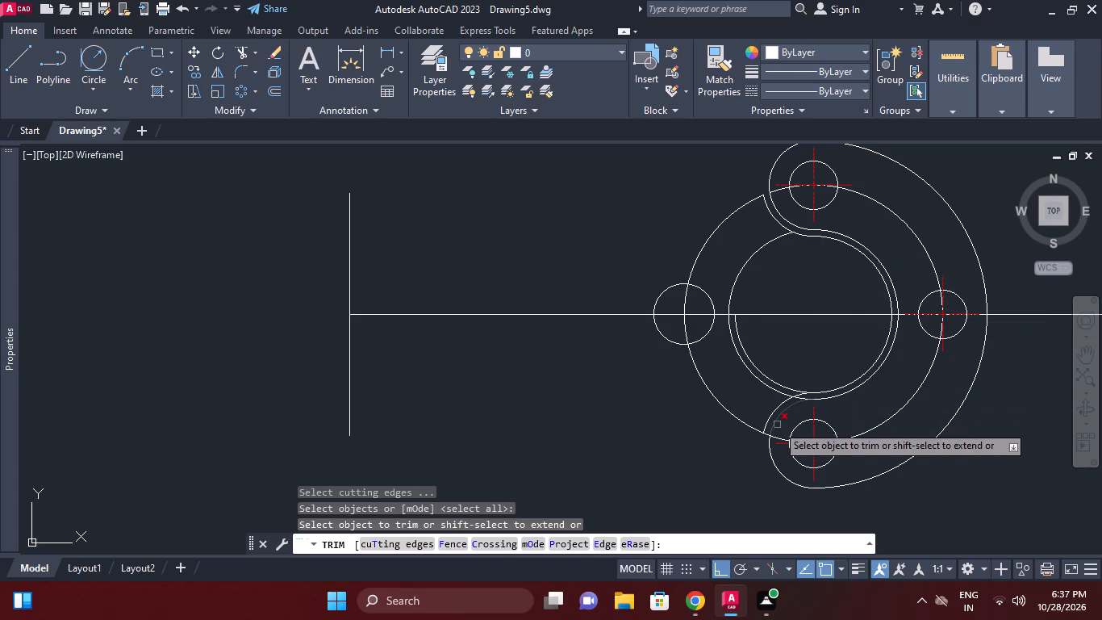
scroll(762, 434, up, 1)
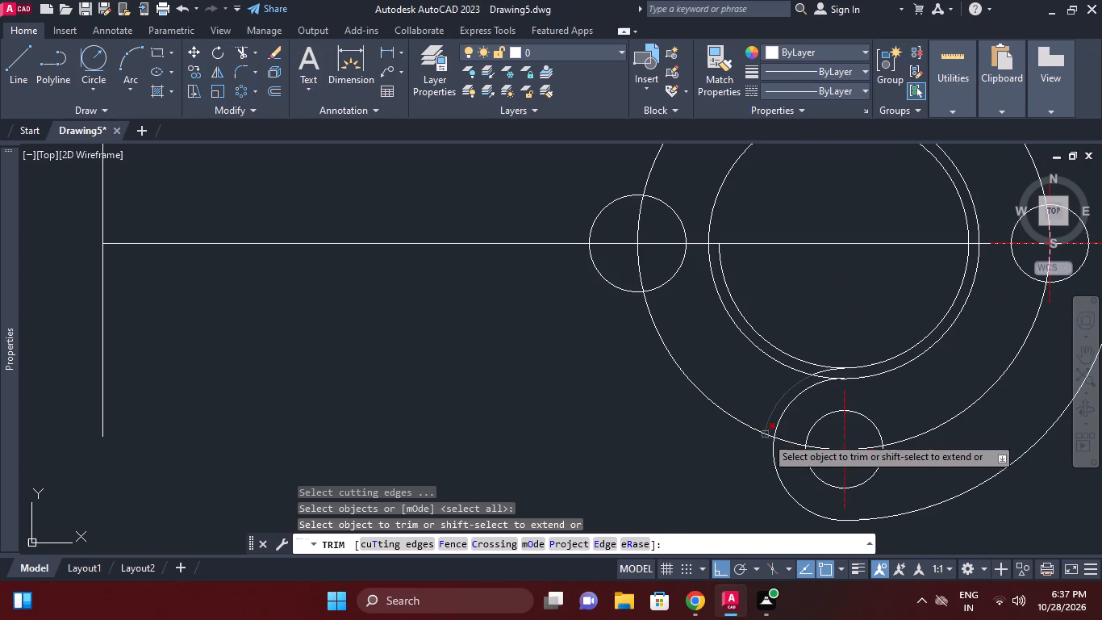
click(771, 438)
key(ctrl+z)
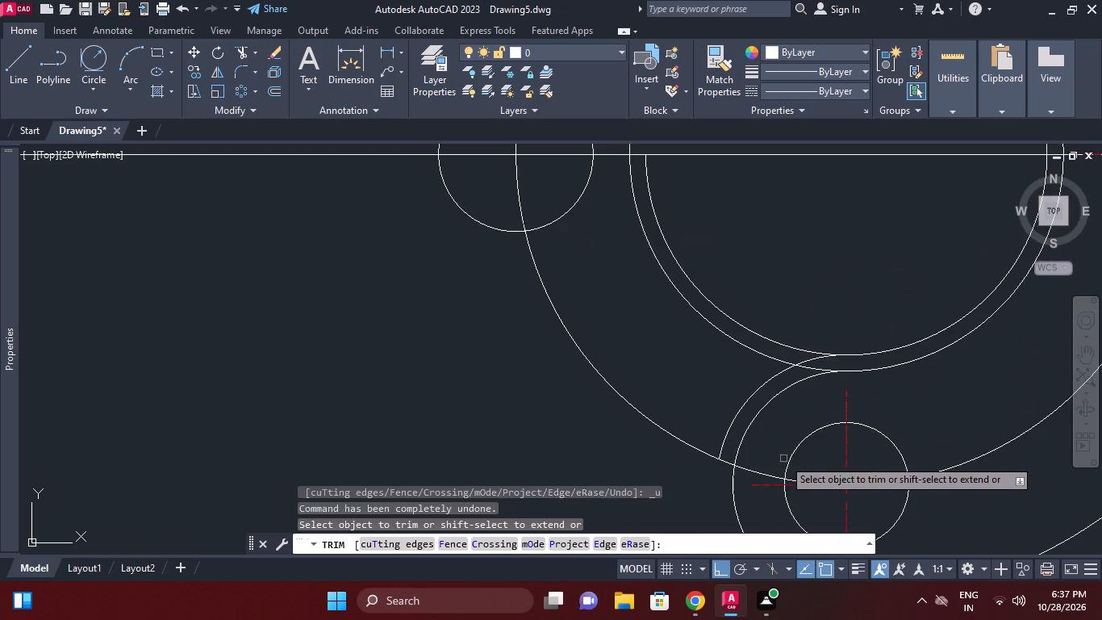
scroll(759, 458, up, 1)
click(712, 471)
scroll(697, 474, down, 1)
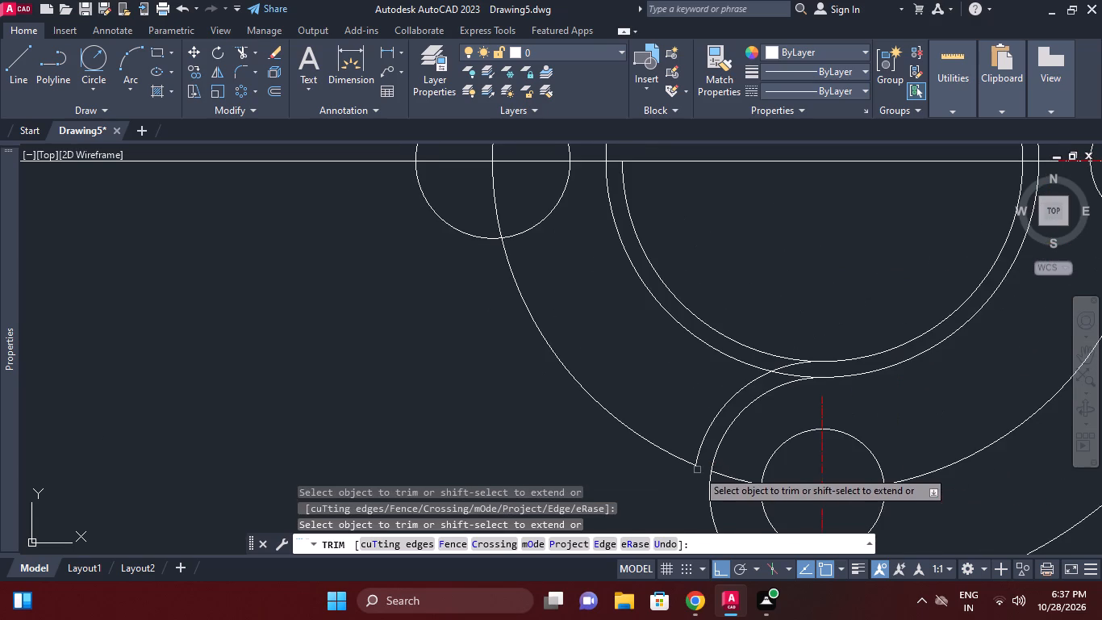
middle_click(697, 470)
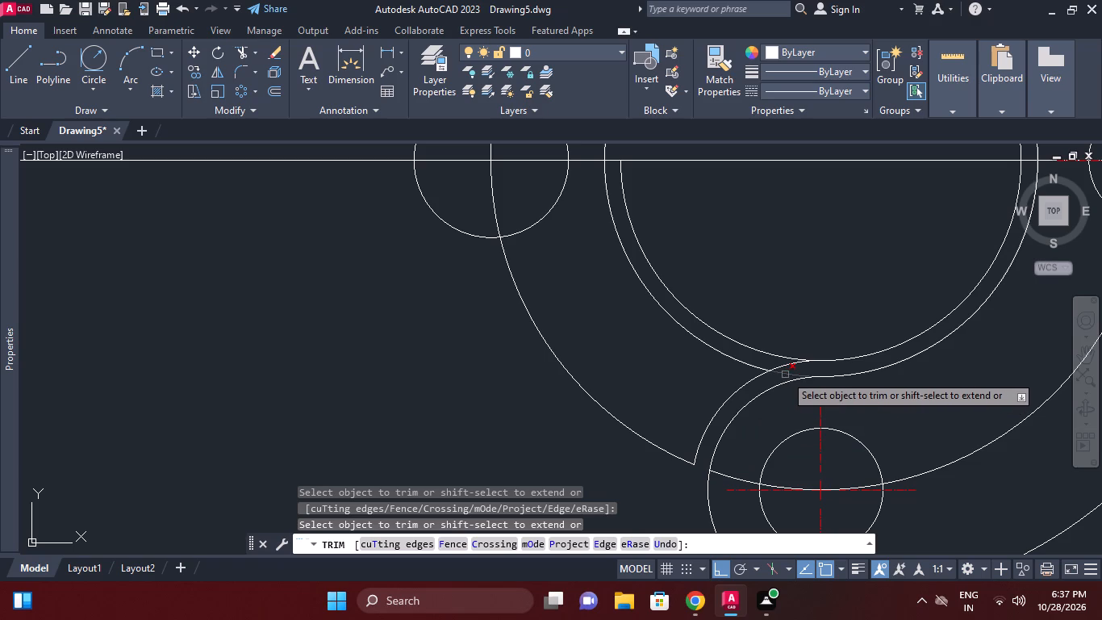
Trim the original inner circle from the bottom tangent point past the mirrored arc up to the horizontal centreline.
click(785, 375)
click(757, 365)
middle_drag(764, 325, 751, 376)
scroll(763, 333, down, 1)
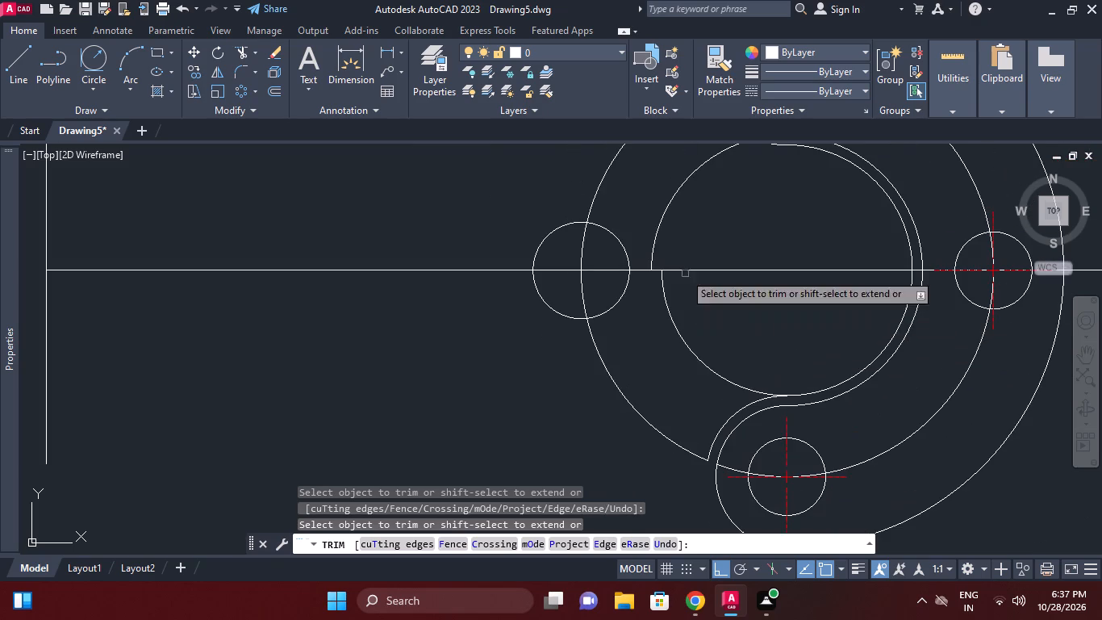
key(Escape)
Erase the leftover upper-left arc of the original inner circle.
click(659, 228)
key(e)
key(space)
scroll(753, 234, down, 1)
middle_click(753, 234)
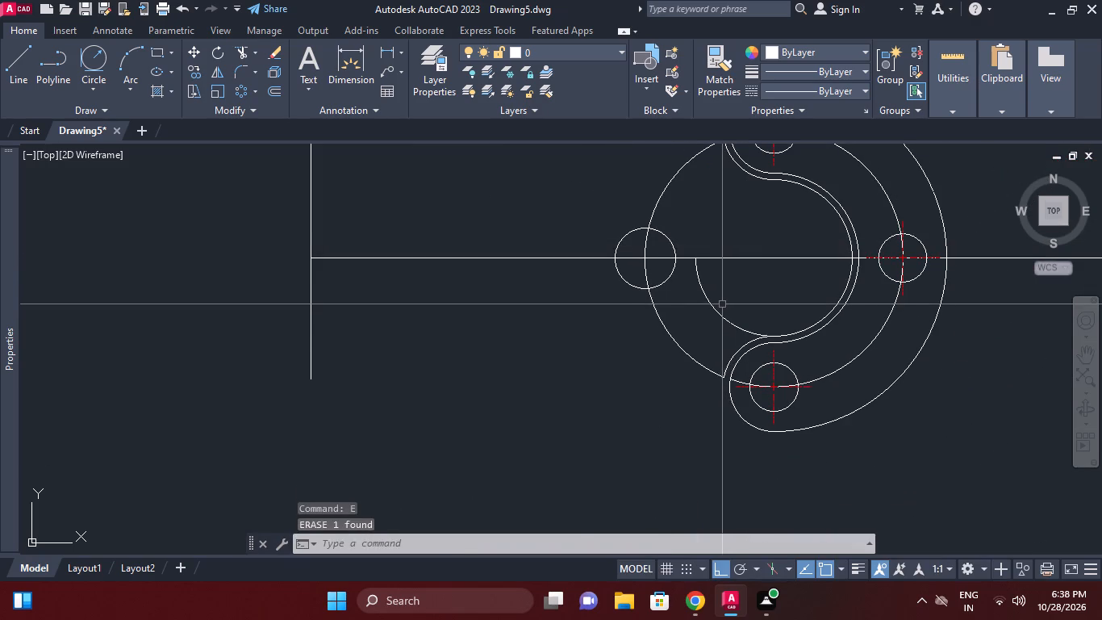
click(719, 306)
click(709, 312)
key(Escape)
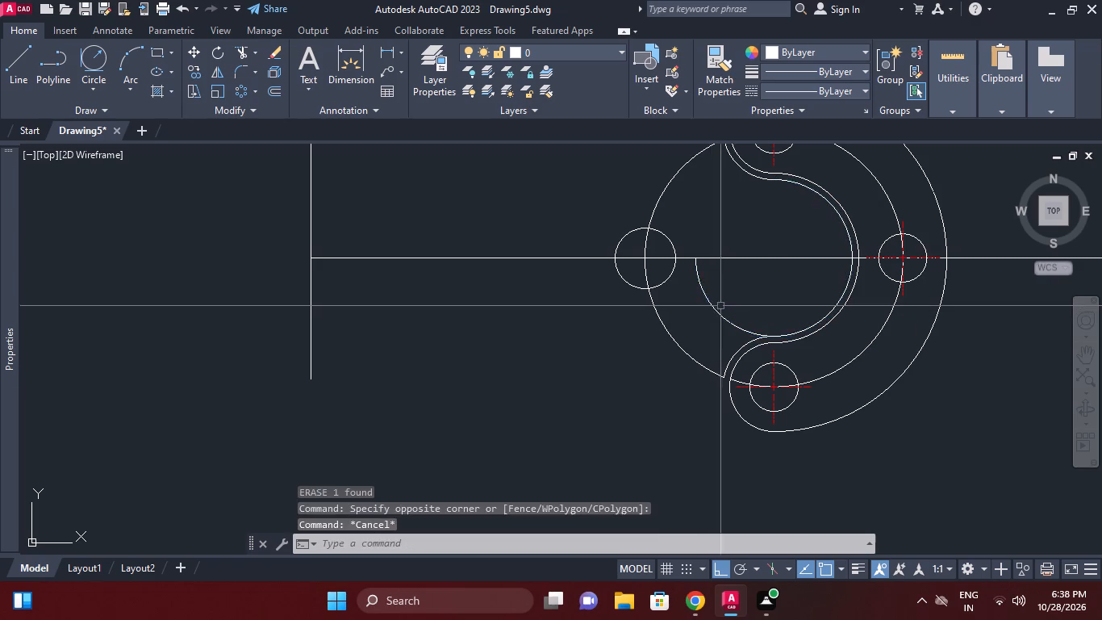
Trim the offset inner circle's lower-left part between the horizontal centreline and the mirrored arc.
middle_drag(762, 278, 764, 294)
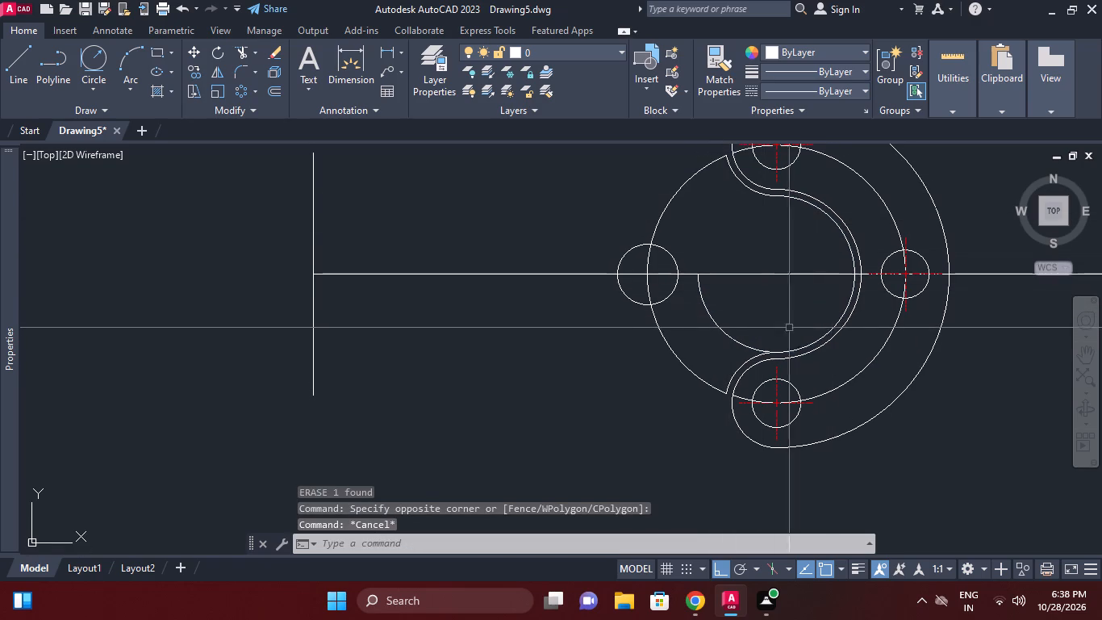
key(Escape)
key(t)
key(r)
key(space)
key(space)
click(740, 342)
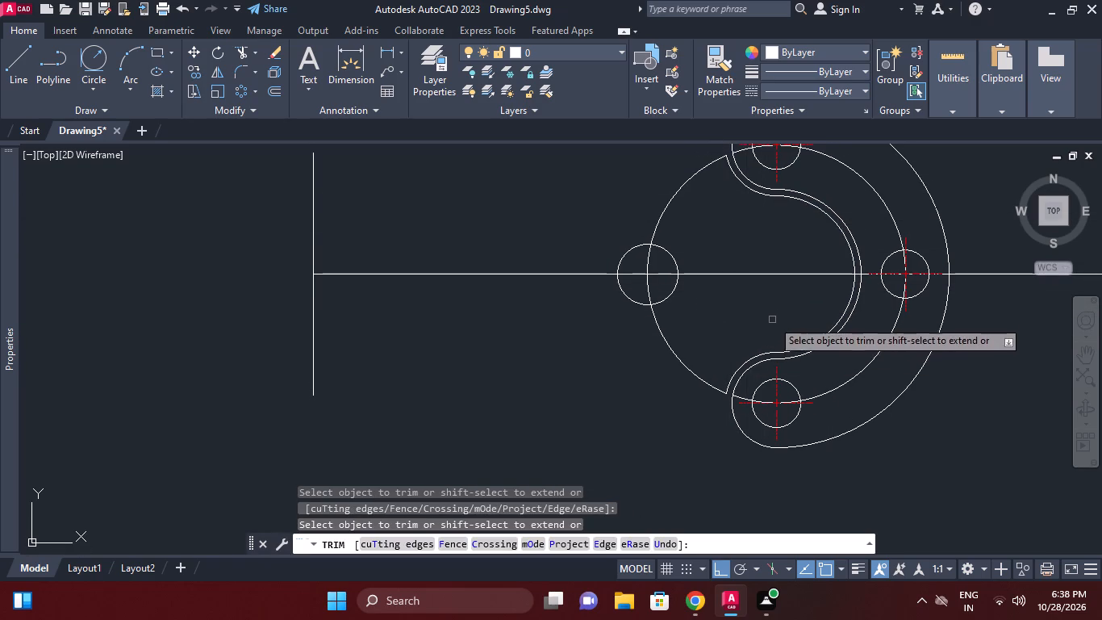
scroll(772, 322, down, 1)
key(Escape)
middle_click(770, 282)
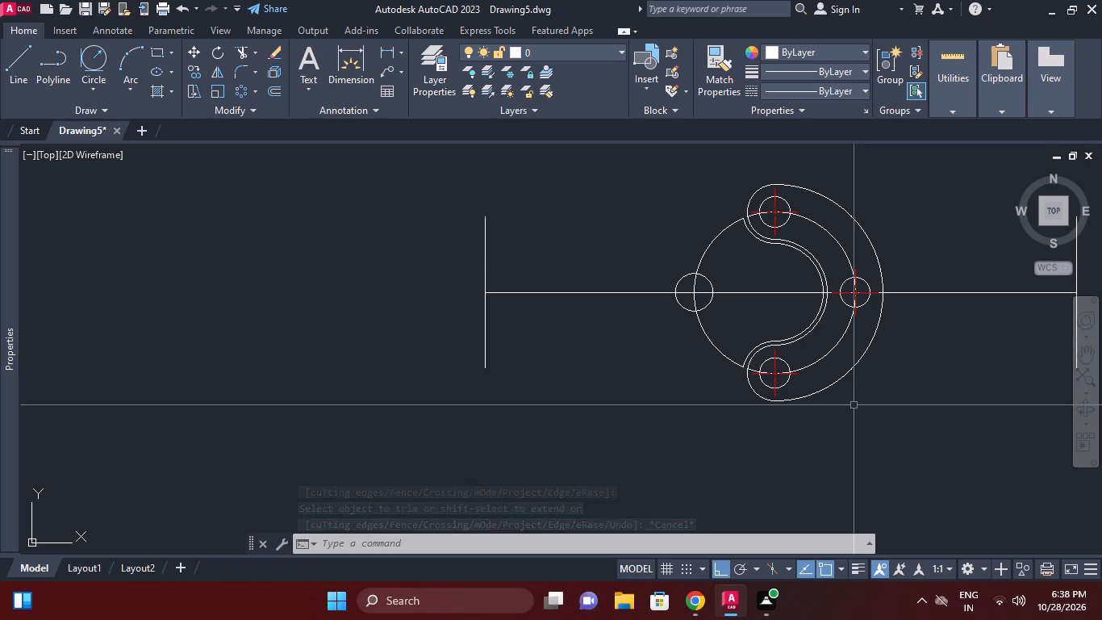
Set the colour of the 32 mm radius arc through the three small circles to 8 and deselect it.
click(824, 232)
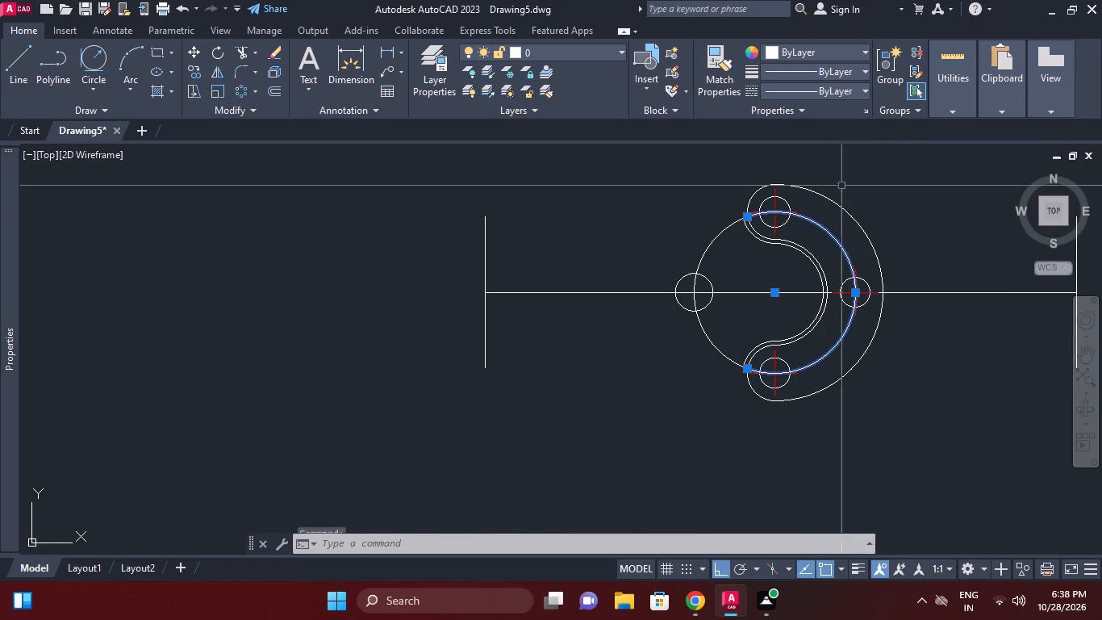
click(820, 49)
click(887, 210)
right_click(895, 258)
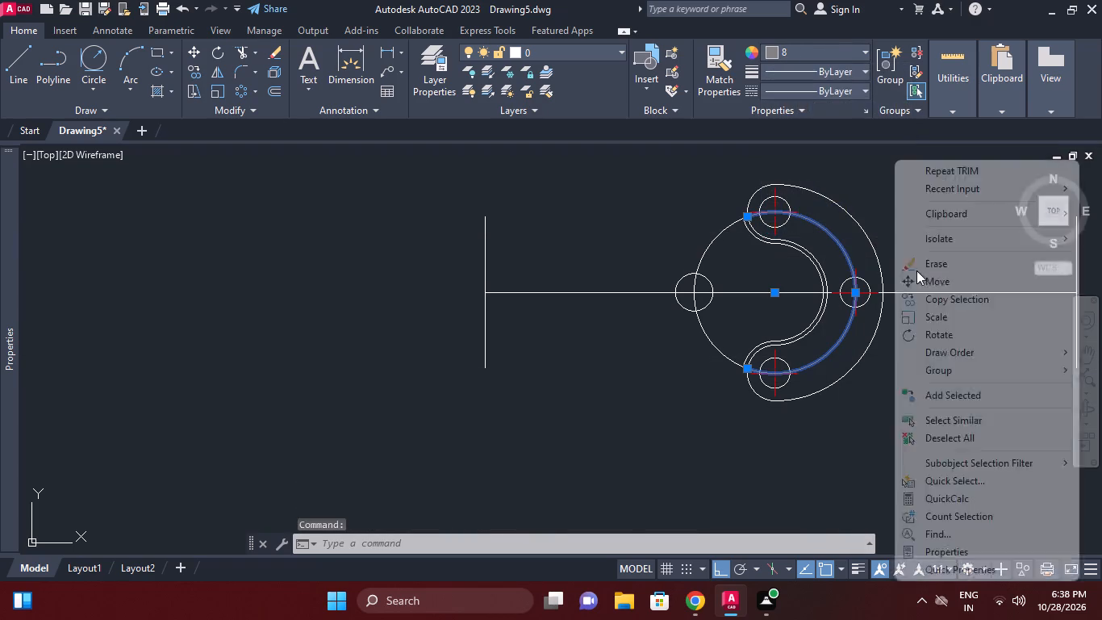
click(945, 434)
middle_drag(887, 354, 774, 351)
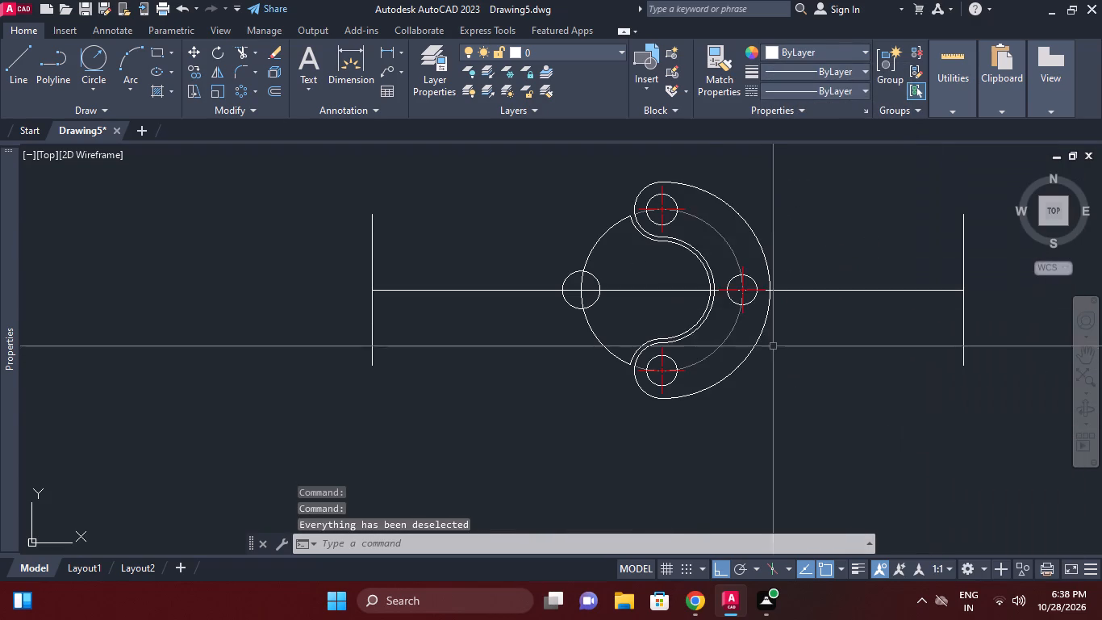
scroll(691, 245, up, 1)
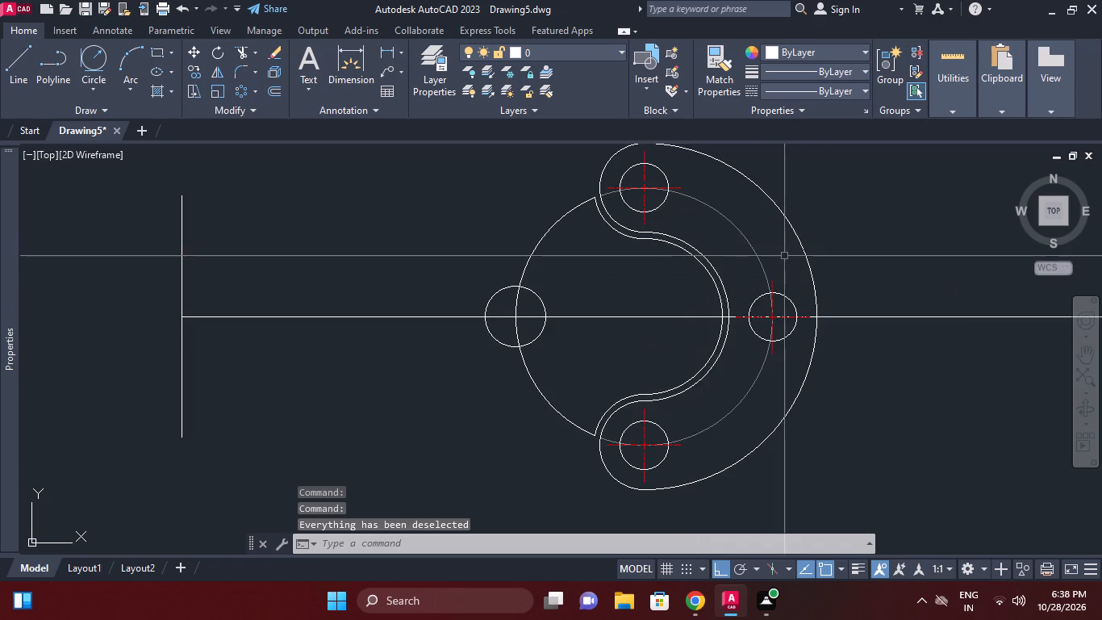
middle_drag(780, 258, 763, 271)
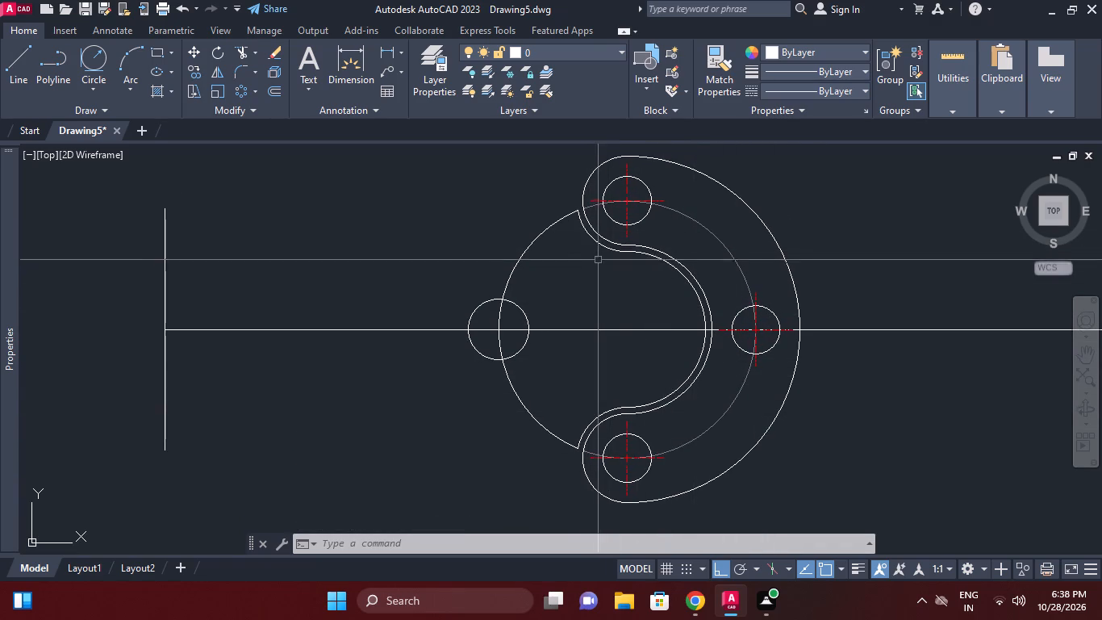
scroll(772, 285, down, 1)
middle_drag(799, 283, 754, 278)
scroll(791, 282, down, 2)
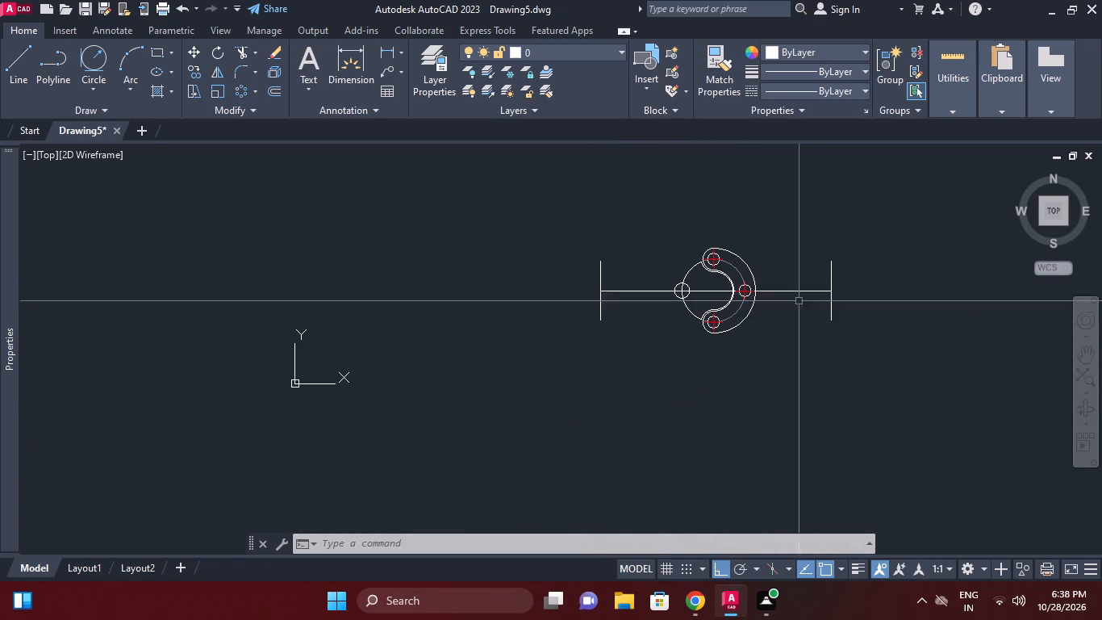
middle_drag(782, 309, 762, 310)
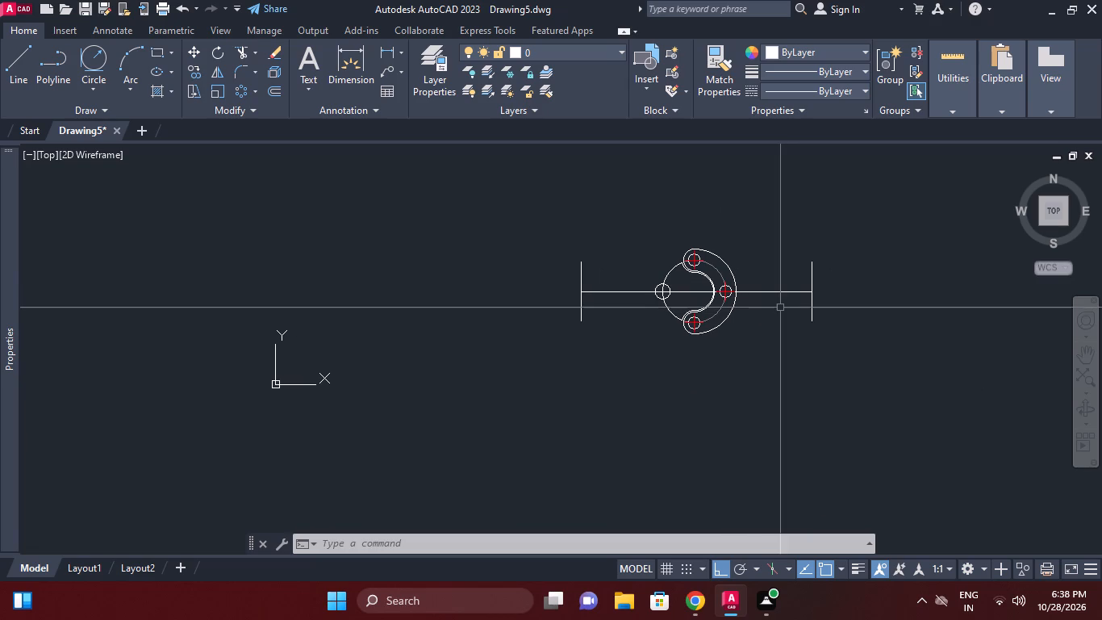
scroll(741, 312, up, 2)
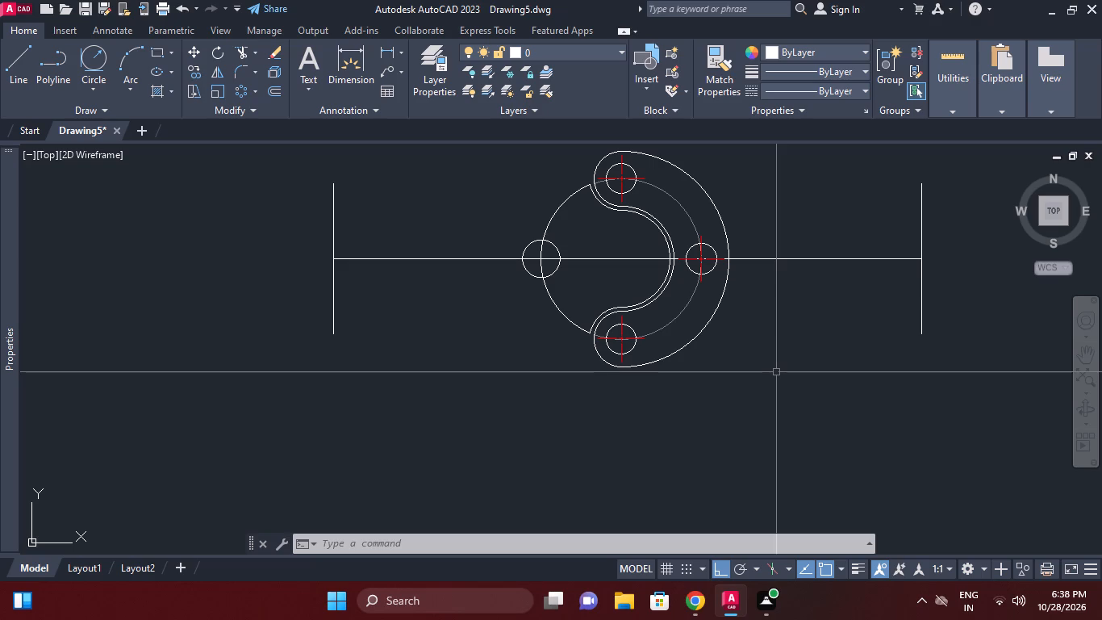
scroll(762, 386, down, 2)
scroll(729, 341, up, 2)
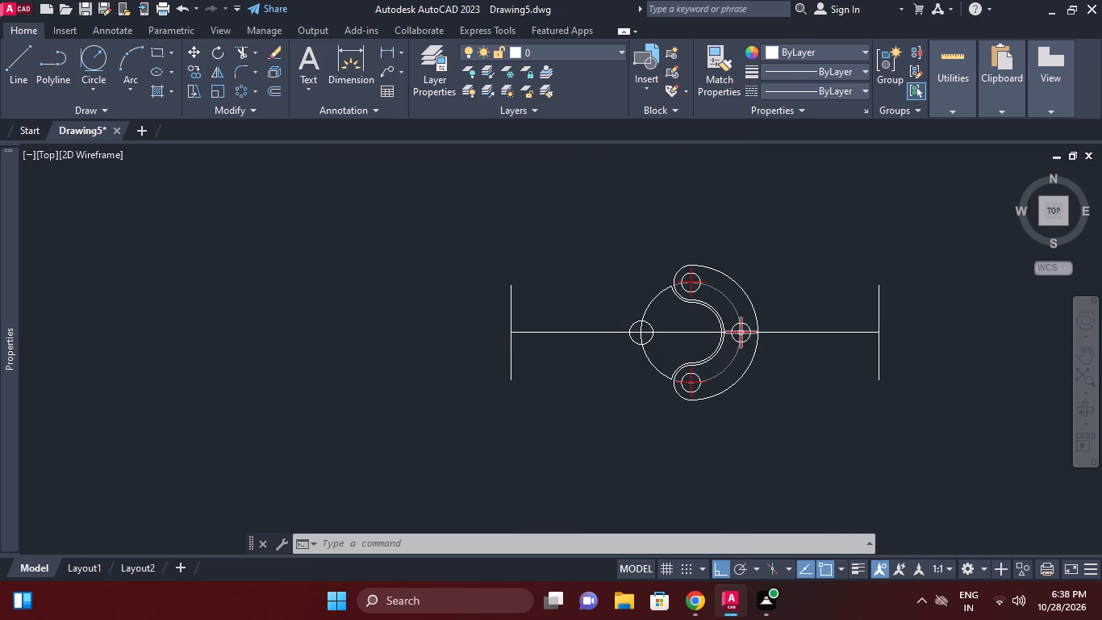
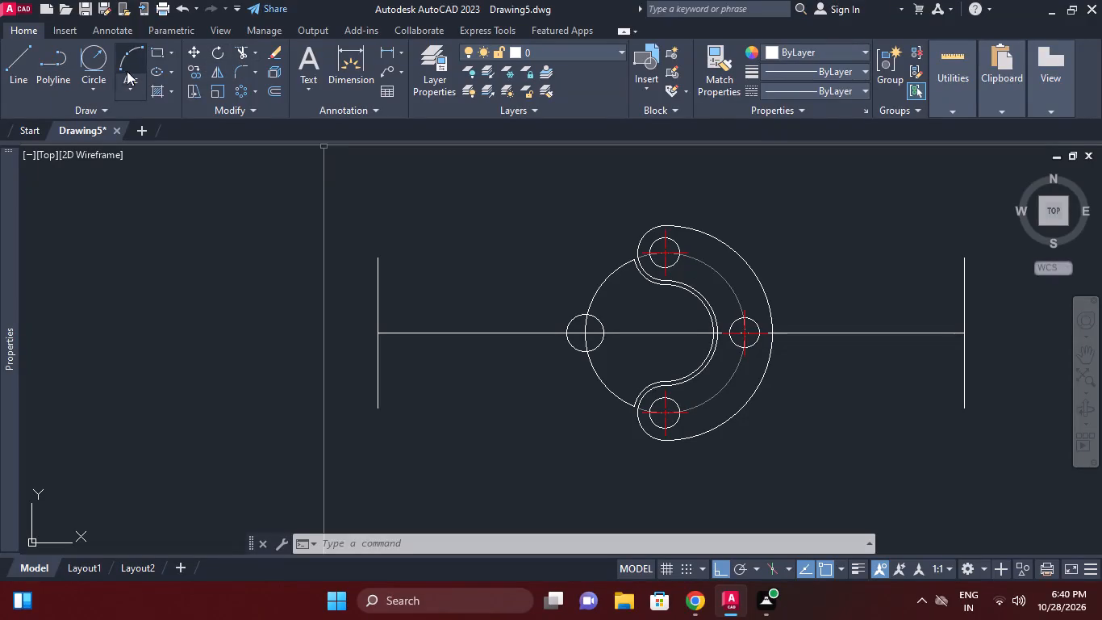
Draw a circle of radius 55 mm centred on the centre of the 32 mm radius arc.
click(108, 87)
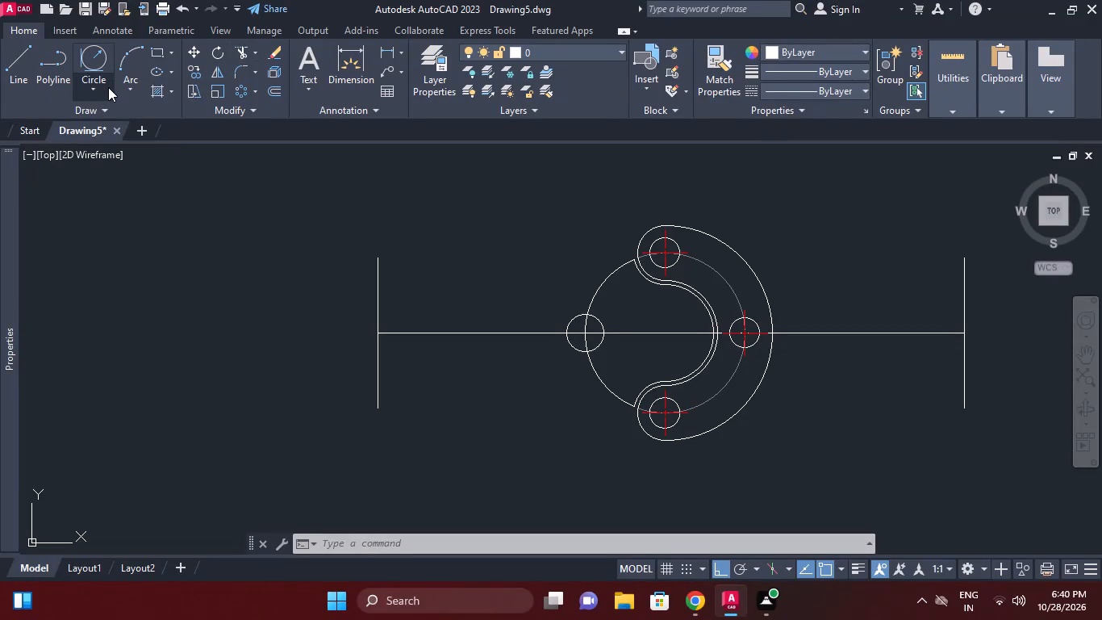
click(110, 110)
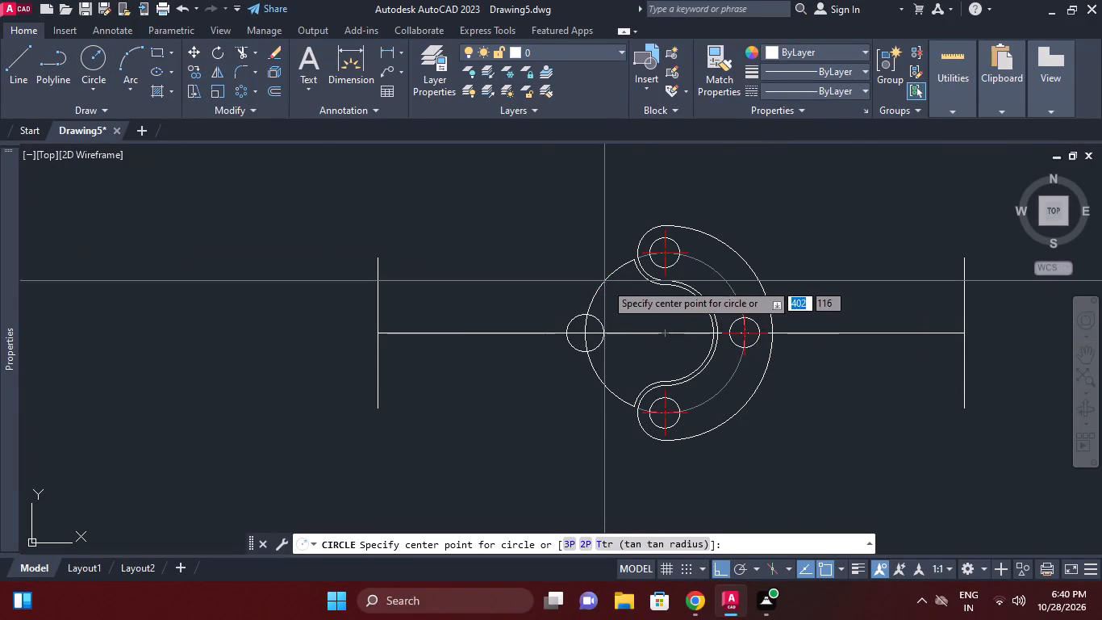
click(663, 333)
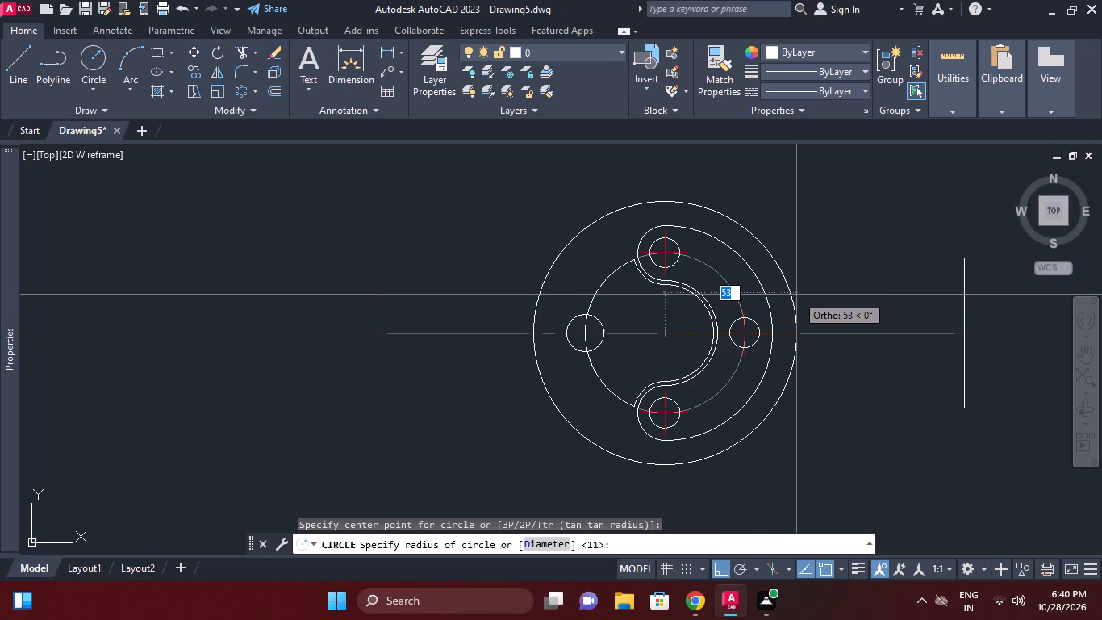
text(55)
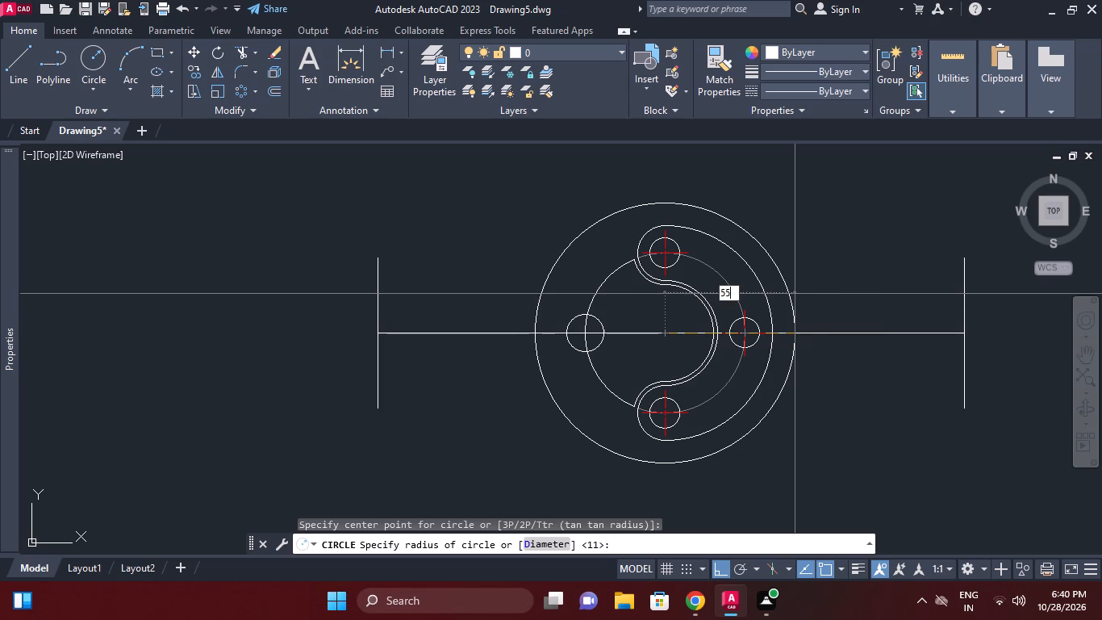
key(Return)
Add a vertical linear dimension to the left end line, placed on its outer side.
middle_click(812, 352)
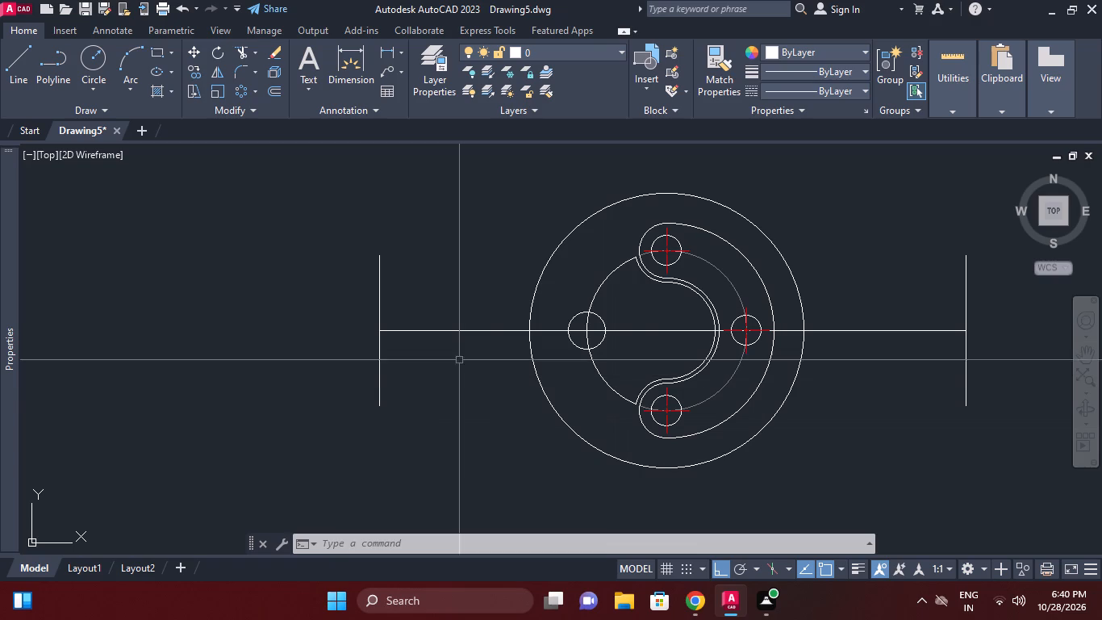
click(385, 57)
right_click(391, 198)
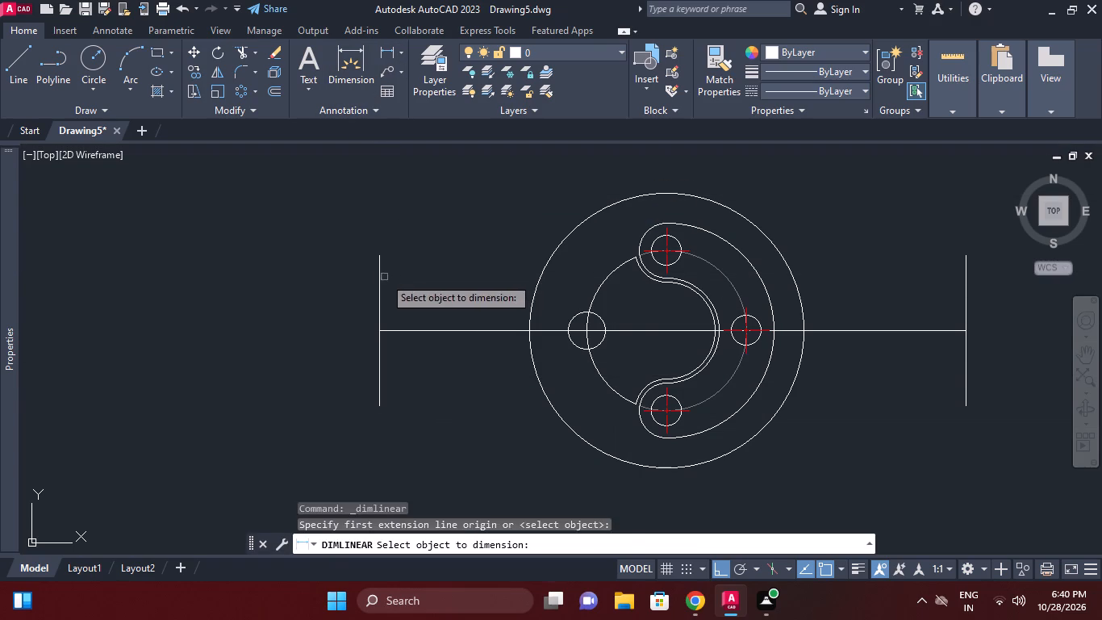
click(382, 275)
click(273, 245)
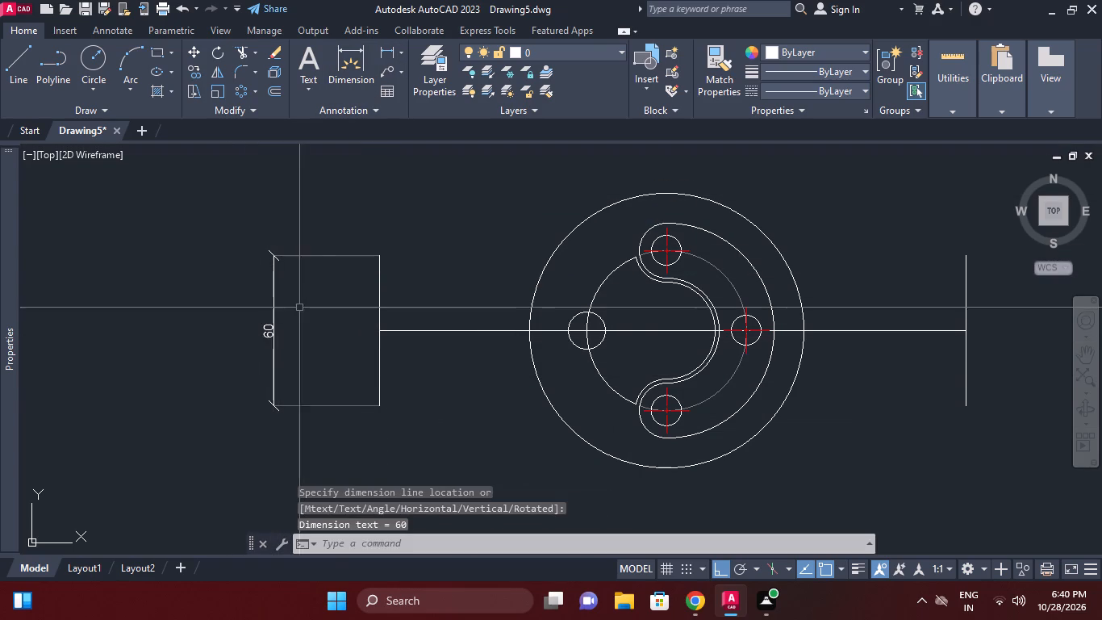
Draw a horizontal line from the left end line's upper endpoint to just inside the 55 mm radius circle.
click(35, 64)
click(21, 62)
click(378, 253)
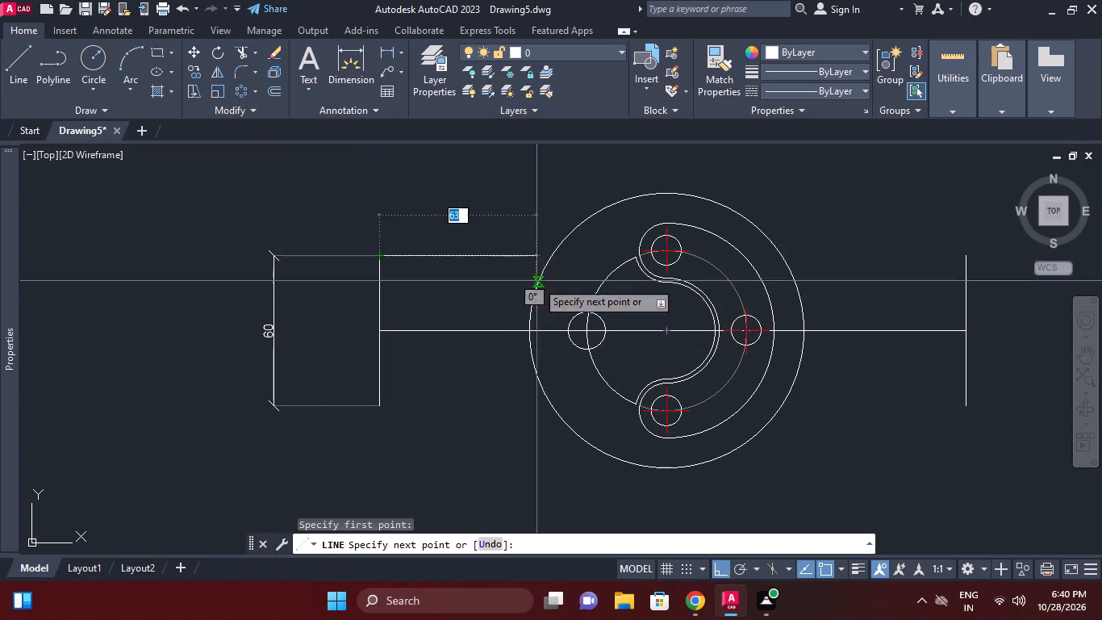
click(575, 261)
right_click(575, 261)
click(615, 275)
Draw a horizontal line about 73 mm long from the left end line's lower endpoint into the 55 mm radius circle.
right_click(615, 275)
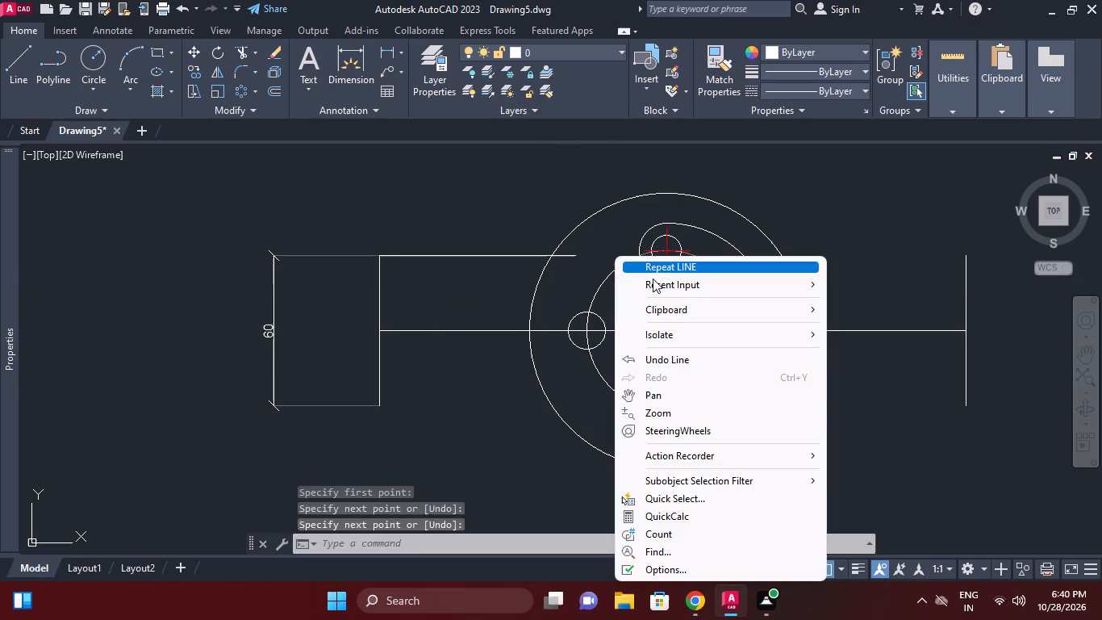
click(657, 266)
click(382, 405)
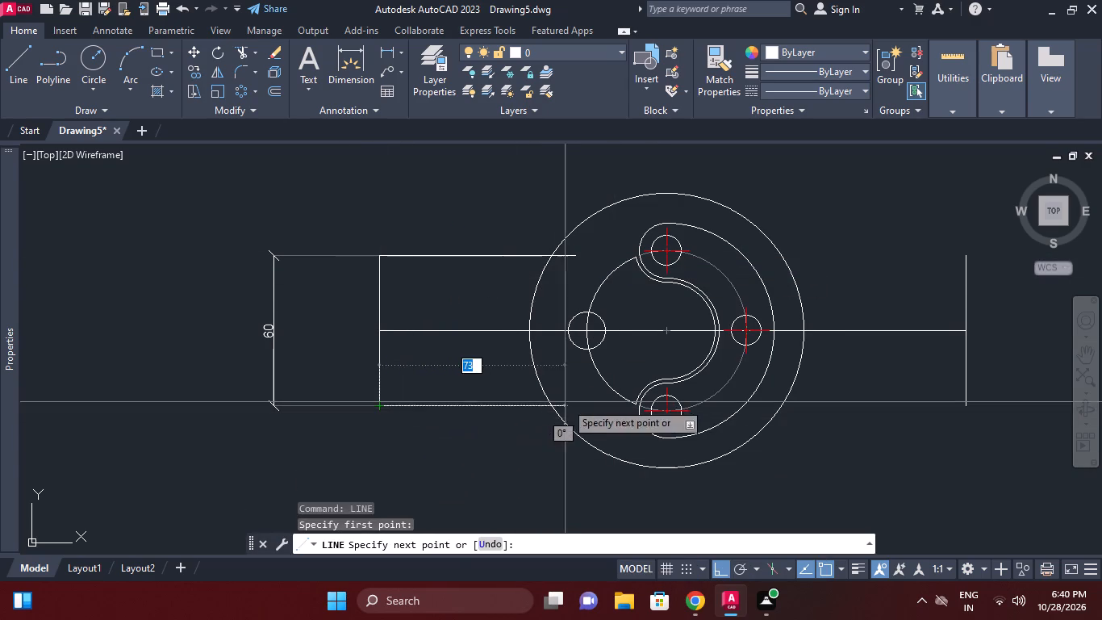
click(566, 401)
right_click(566, 401)
click(443, 404)
right_click(474, 419)
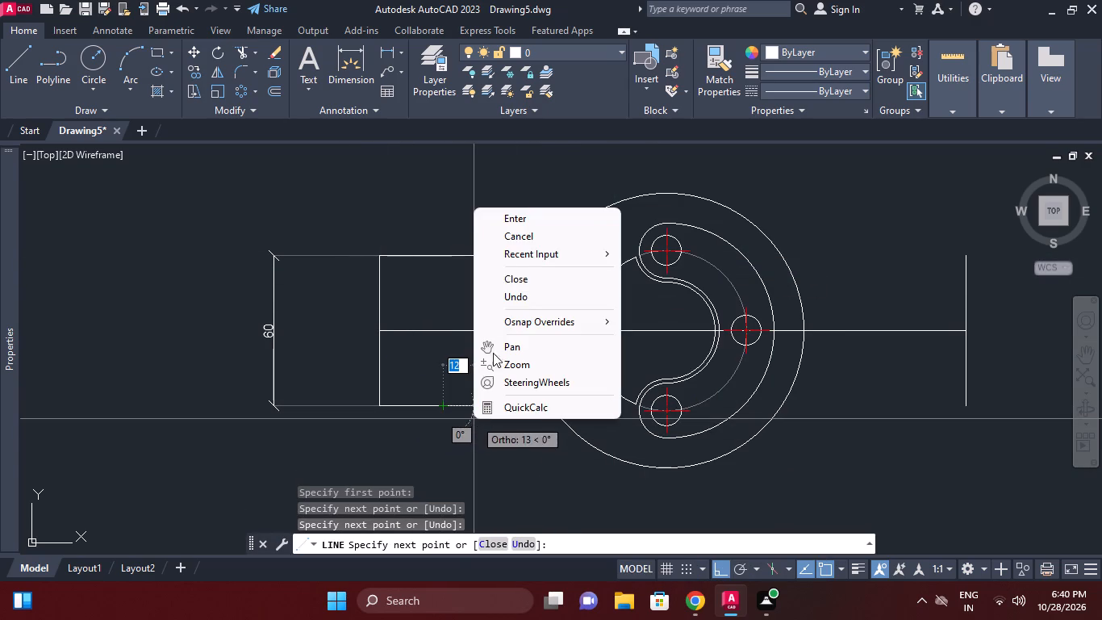
click(528, 234)
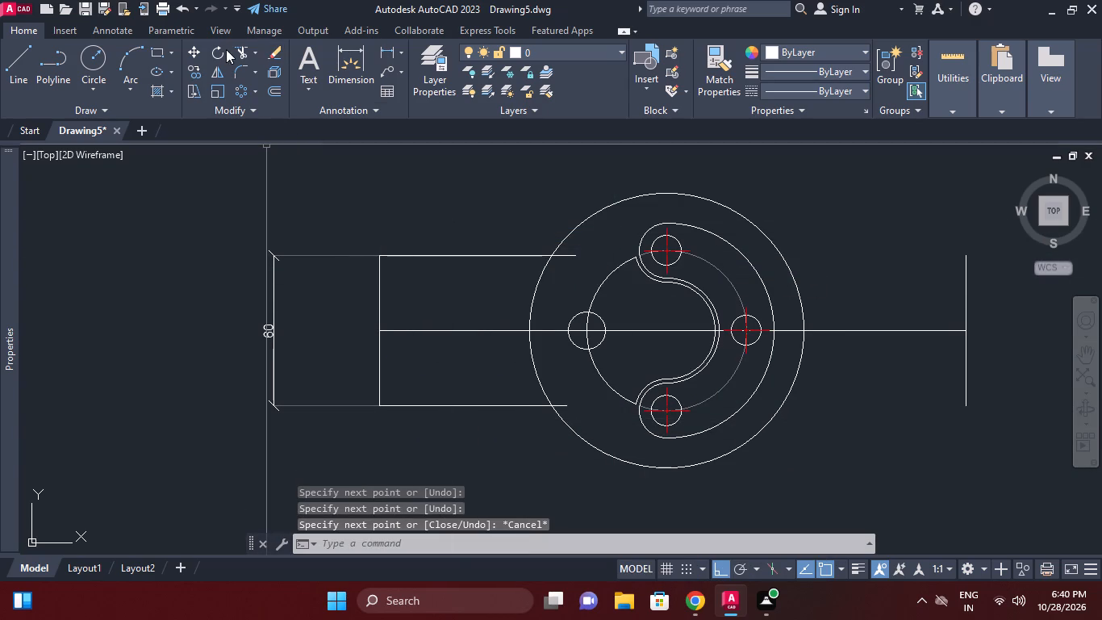
Trim the ends of the upper and lower horizontal lines that project inside the 55 mm radius circle.
click(245, 54)
right_click(534, 424)
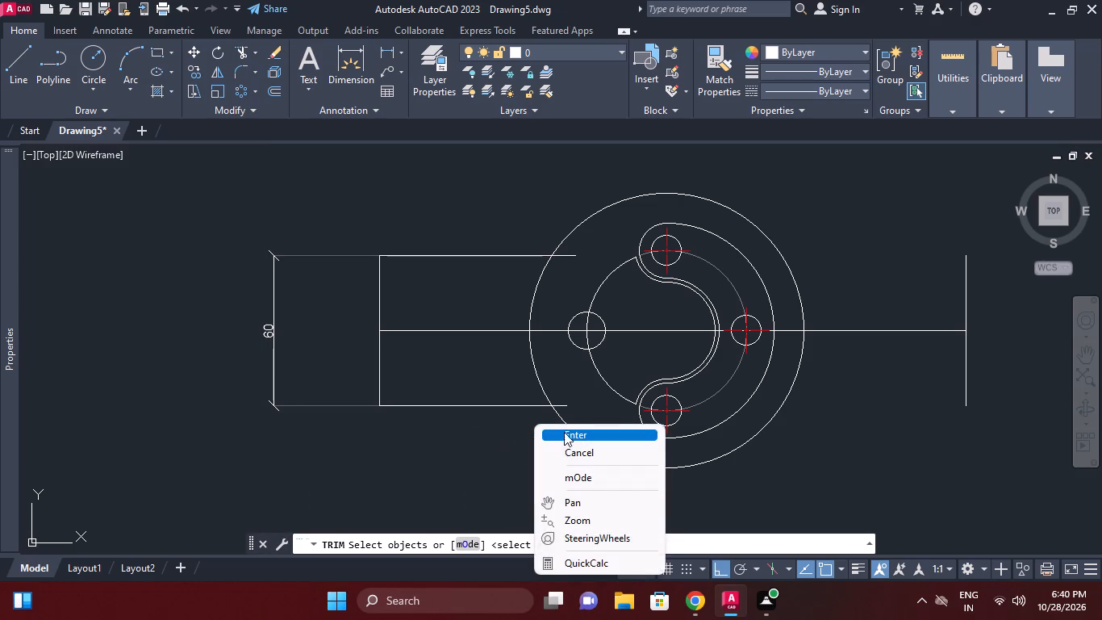
click(565, 431)
click(565, 405)
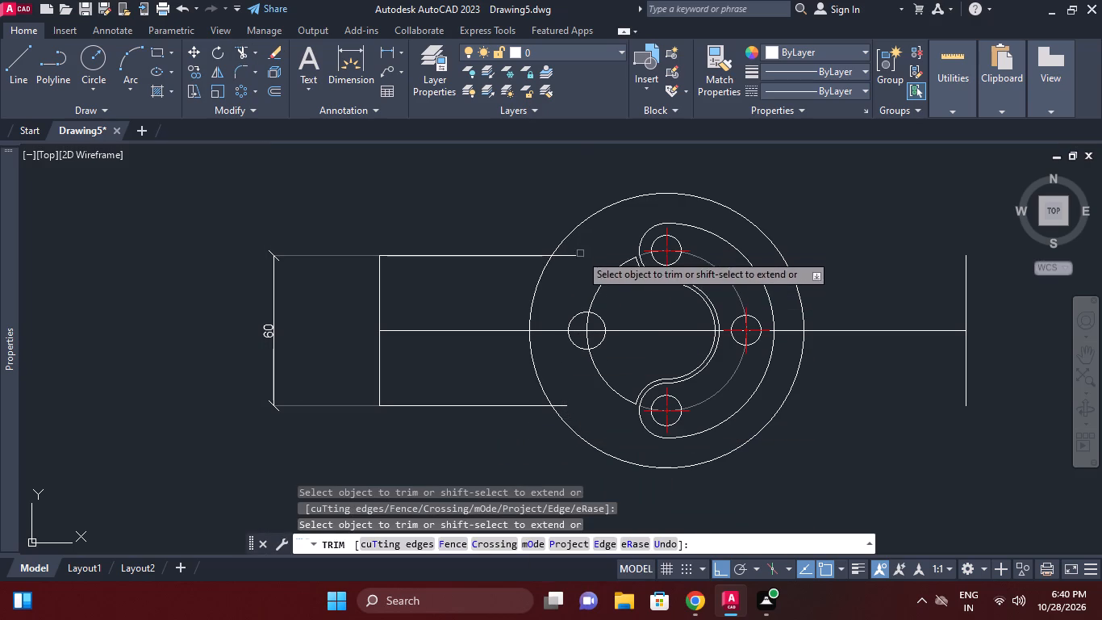
click(580, 253)
click(564, 257)
double_click(564, 402)
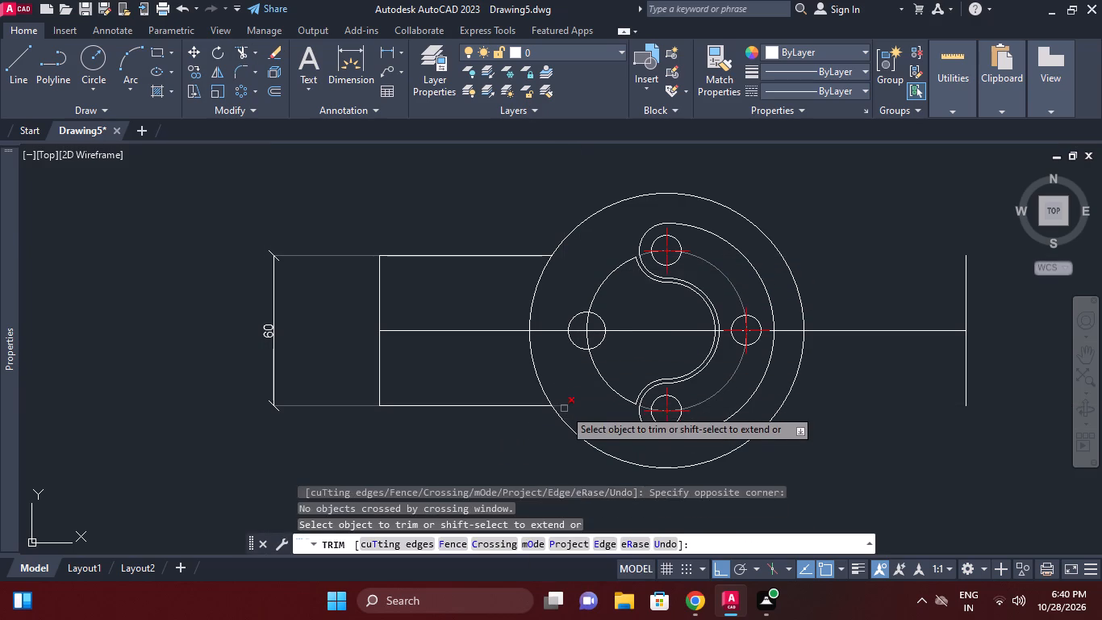
click(564, 408)
right_click(561, 391)
click(618, 152)
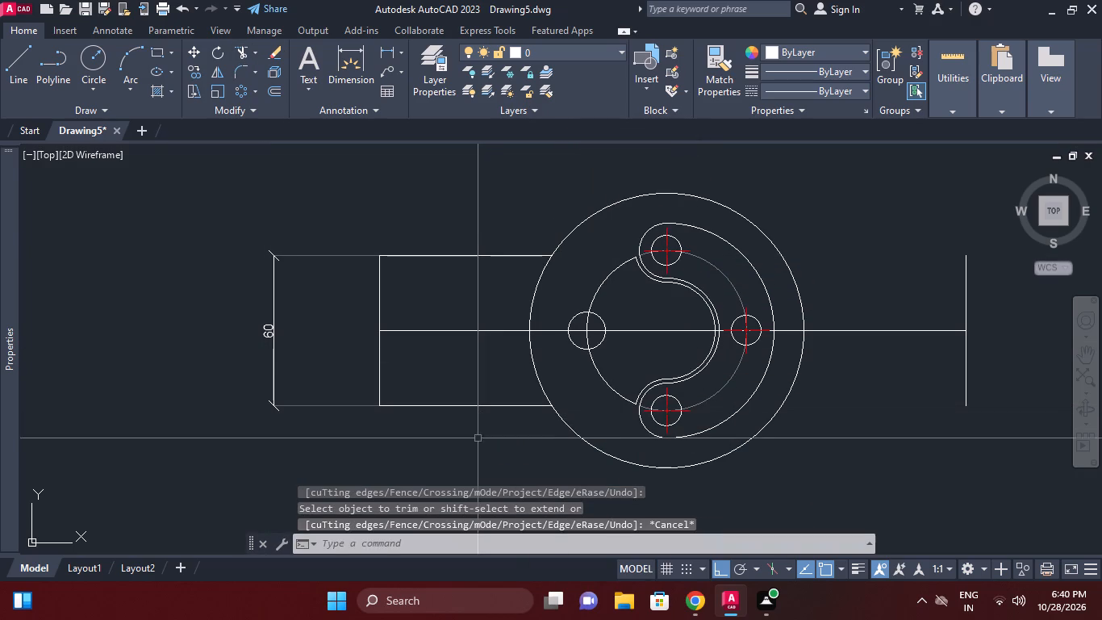
Erase the duplicate segment lying over the lower horizontal line.
click(478, 405)
right_click(474, 412)
click(545, 267)
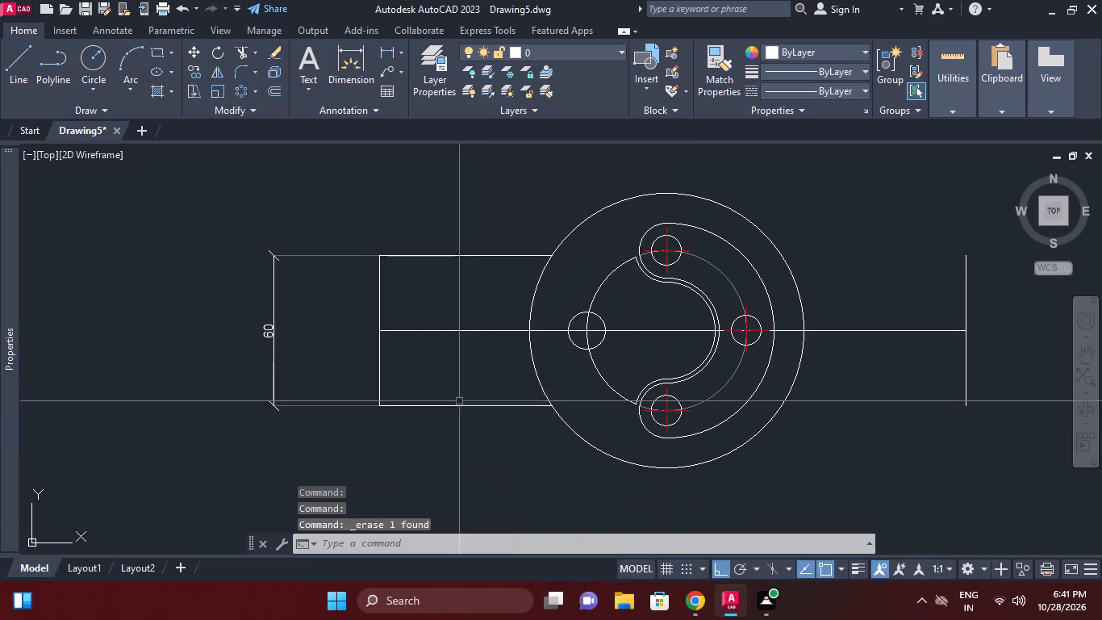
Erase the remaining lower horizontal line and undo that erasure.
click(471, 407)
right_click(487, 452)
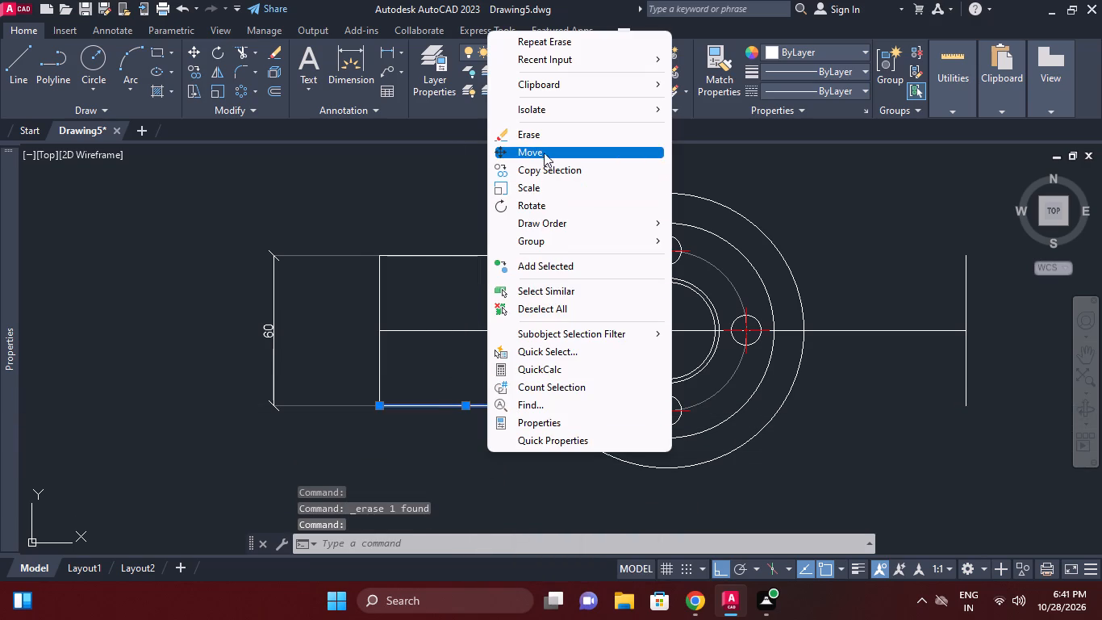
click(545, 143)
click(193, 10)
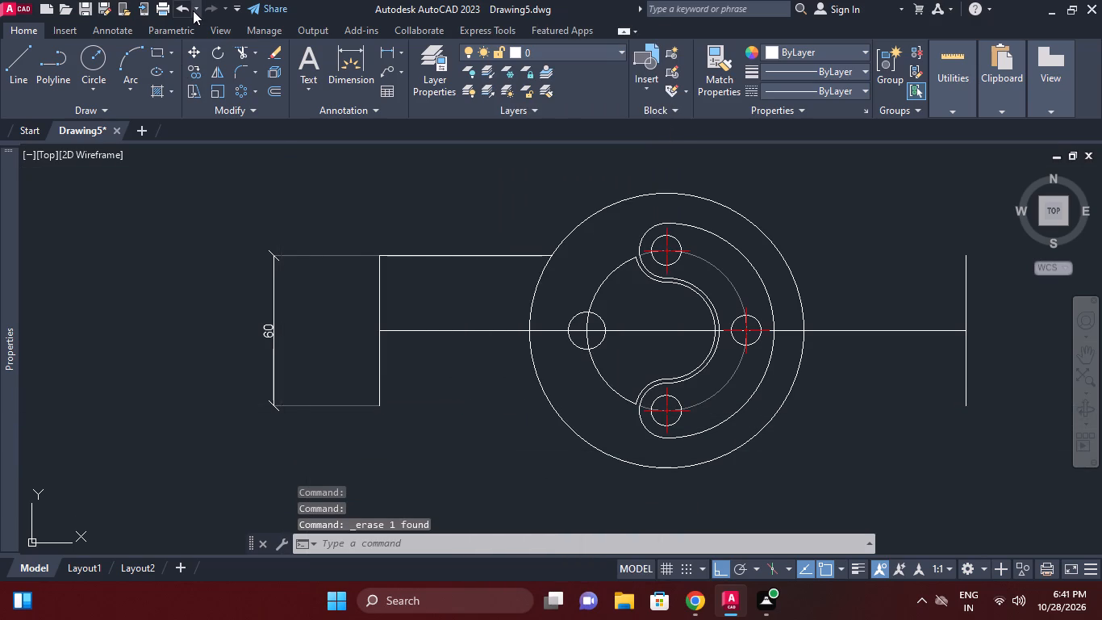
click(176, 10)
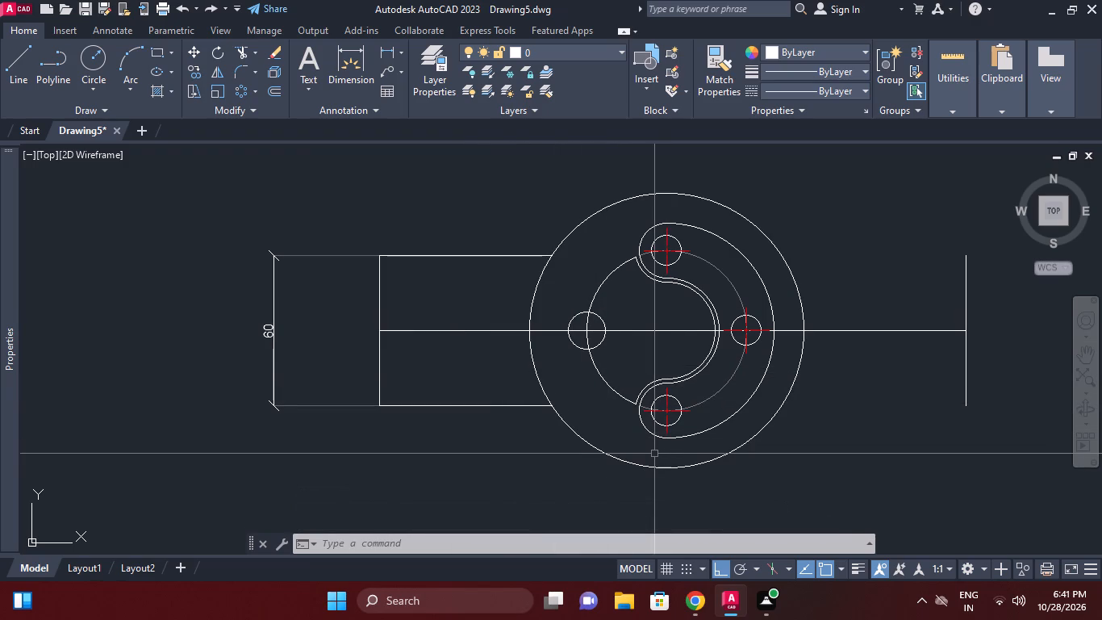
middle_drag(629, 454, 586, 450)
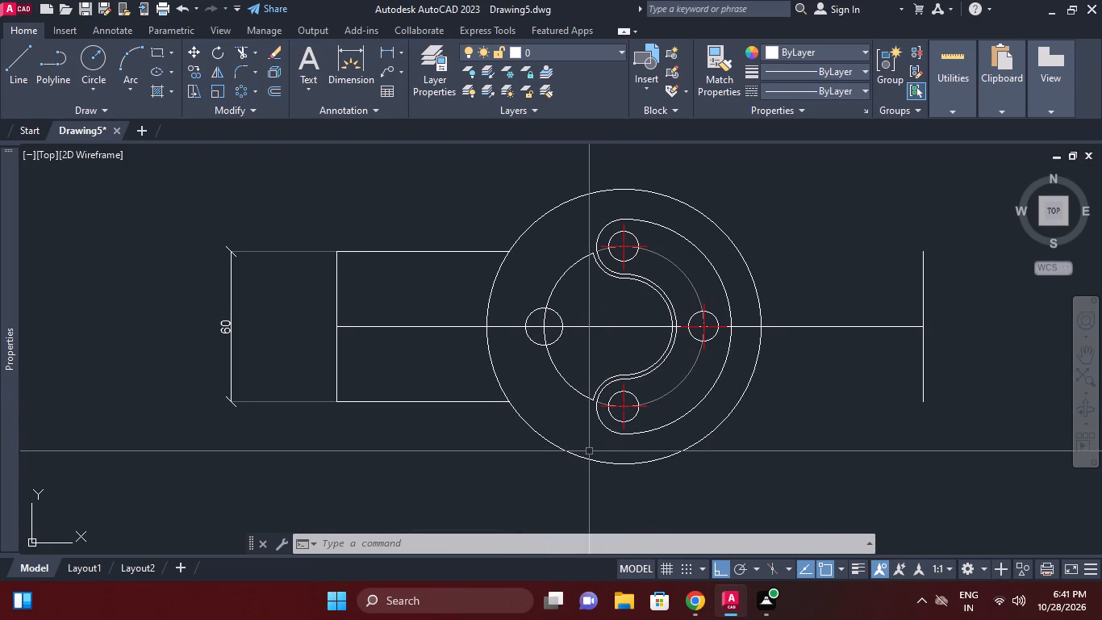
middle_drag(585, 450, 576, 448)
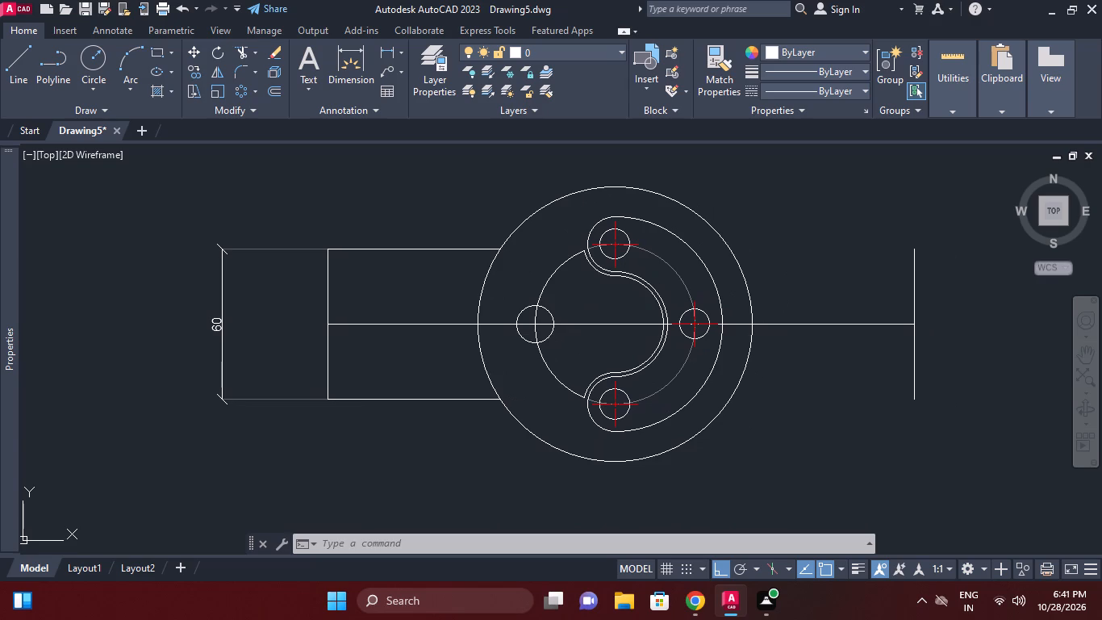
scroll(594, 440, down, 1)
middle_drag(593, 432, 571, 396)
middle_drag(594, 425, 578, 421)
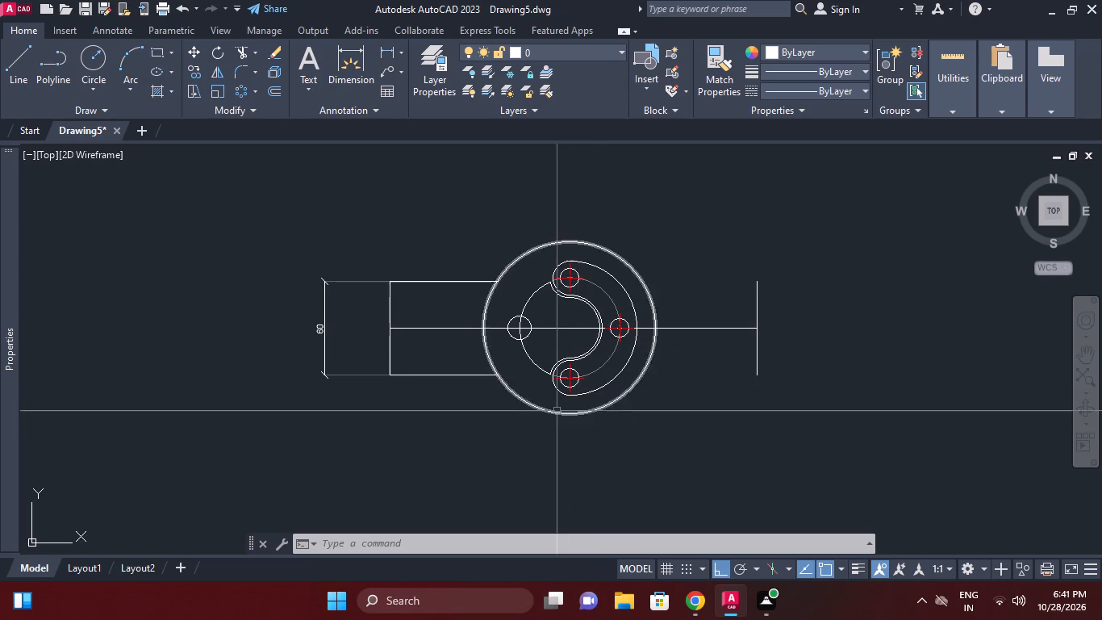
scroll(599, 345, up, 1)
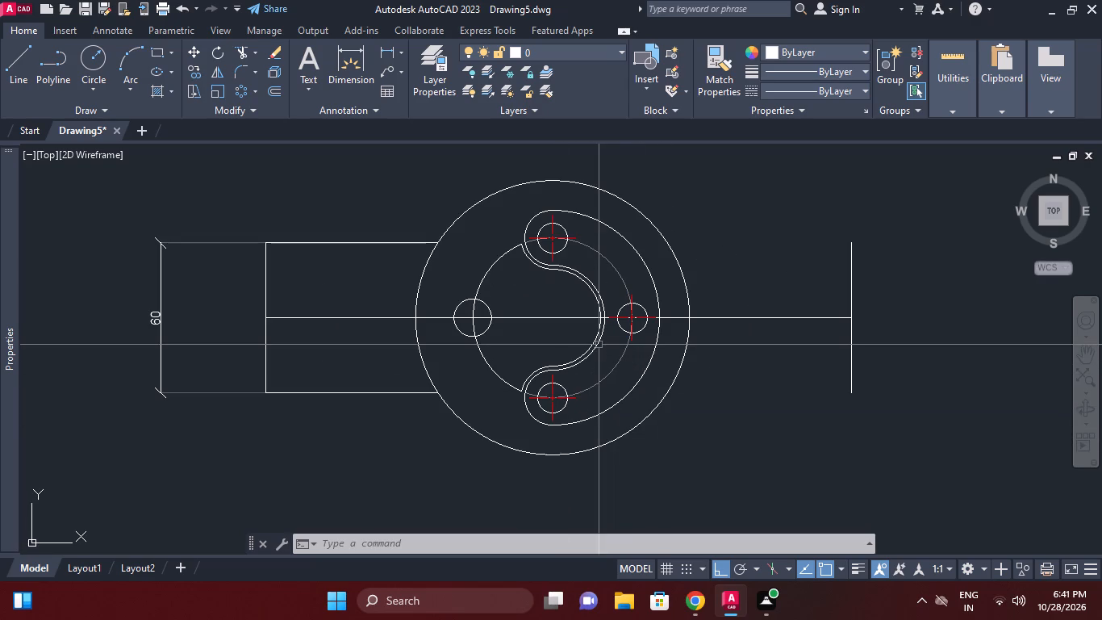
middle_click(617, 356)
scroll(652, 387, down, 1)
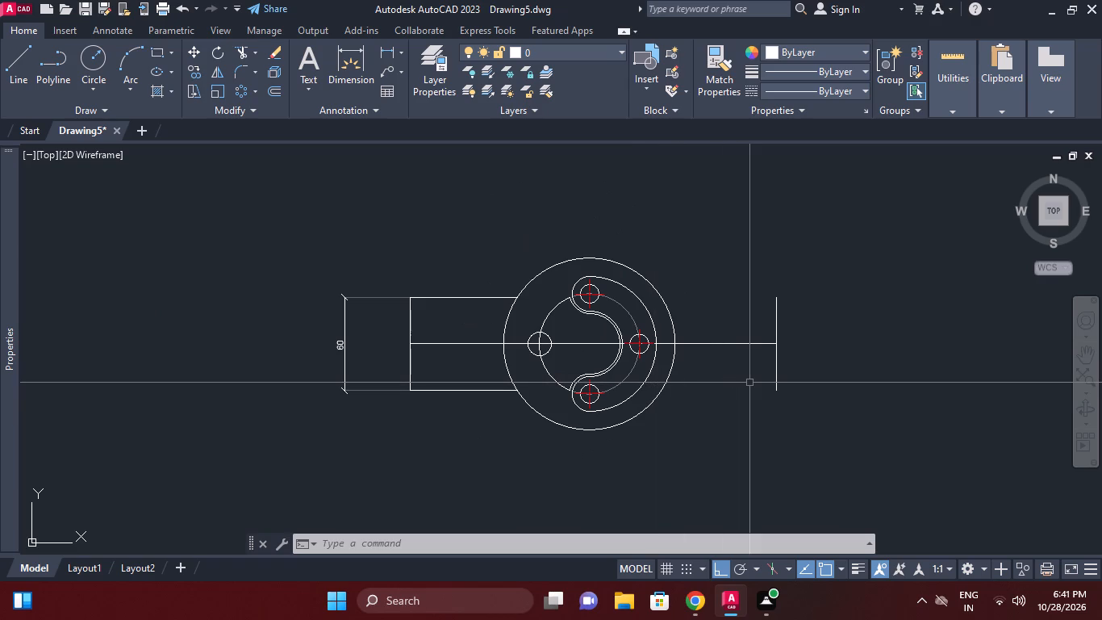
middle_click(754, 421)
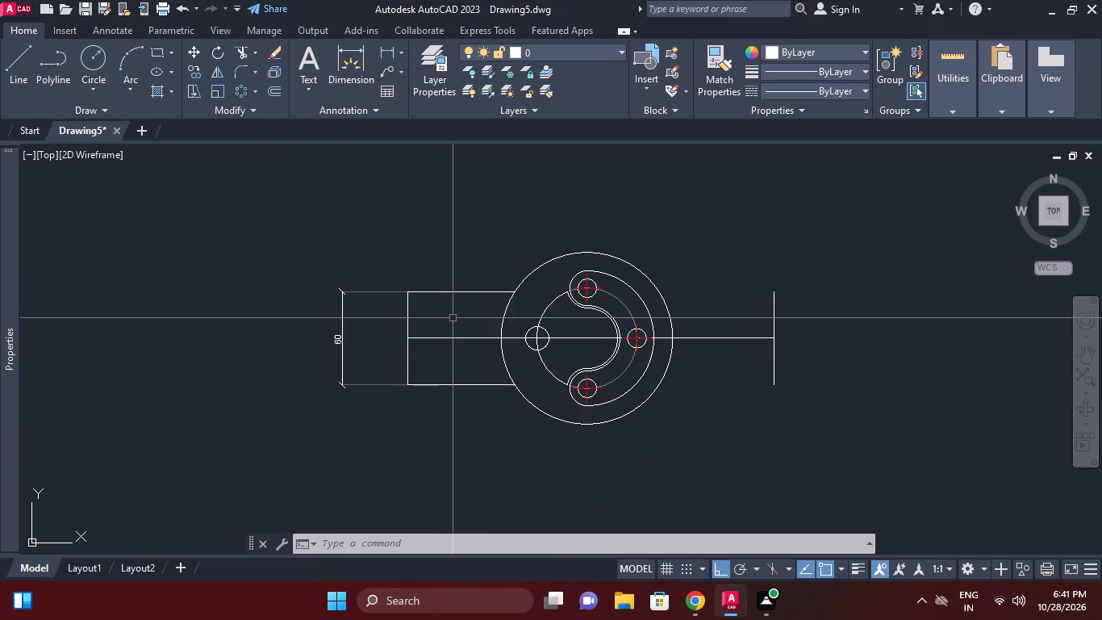
Offset the lower and upper horizontal lines 20 mm inward towards the centreline.
text(O 20)
key(Return)
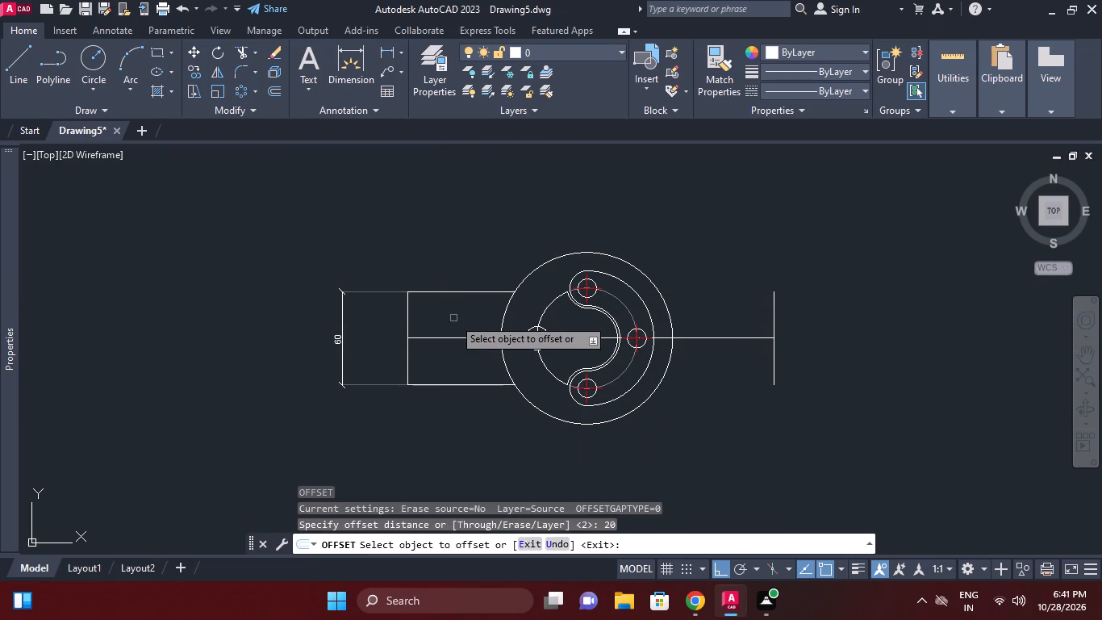
scroll(457, 316, up, 1)
double_click(428, 423)
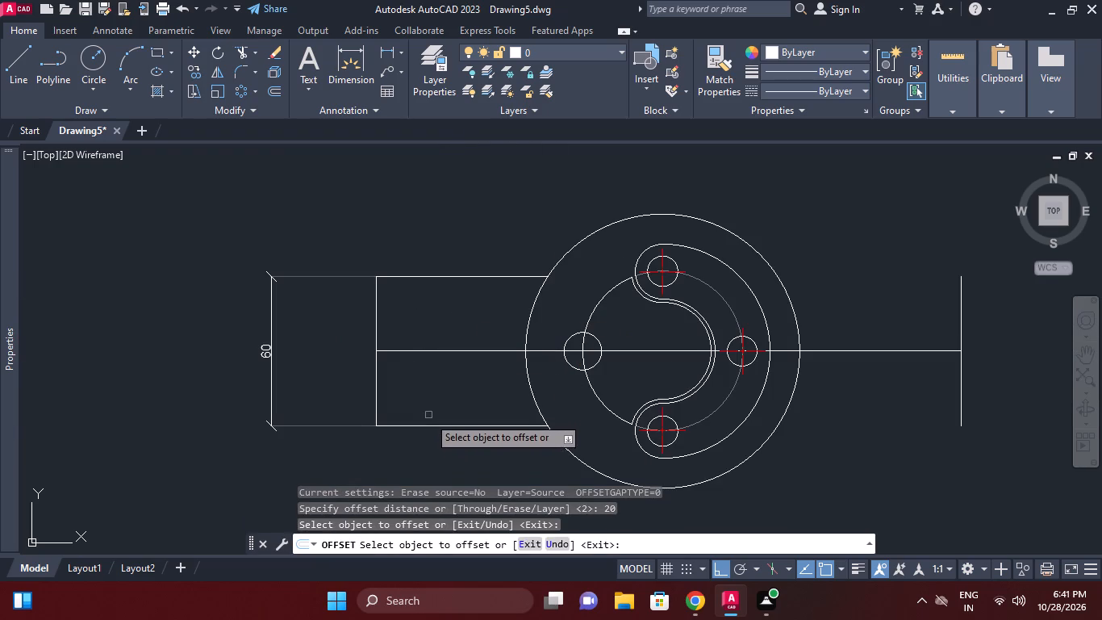
click(429, 426)
click(432, 406)
click(452, 274)
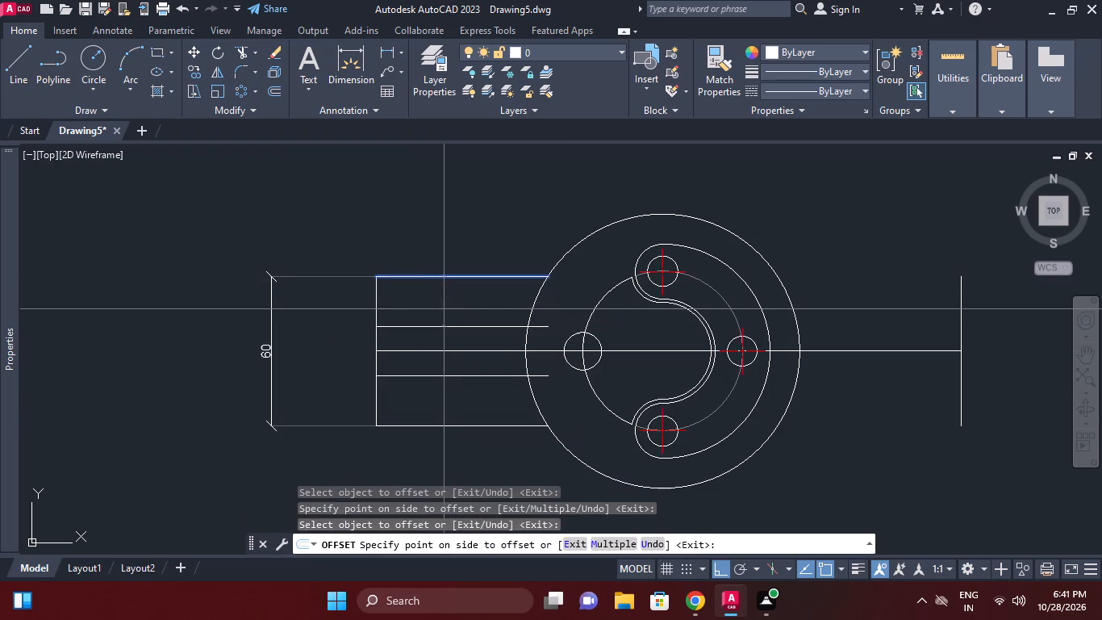
click(444, 309)
right_click(479, 300)
click(494, 313)
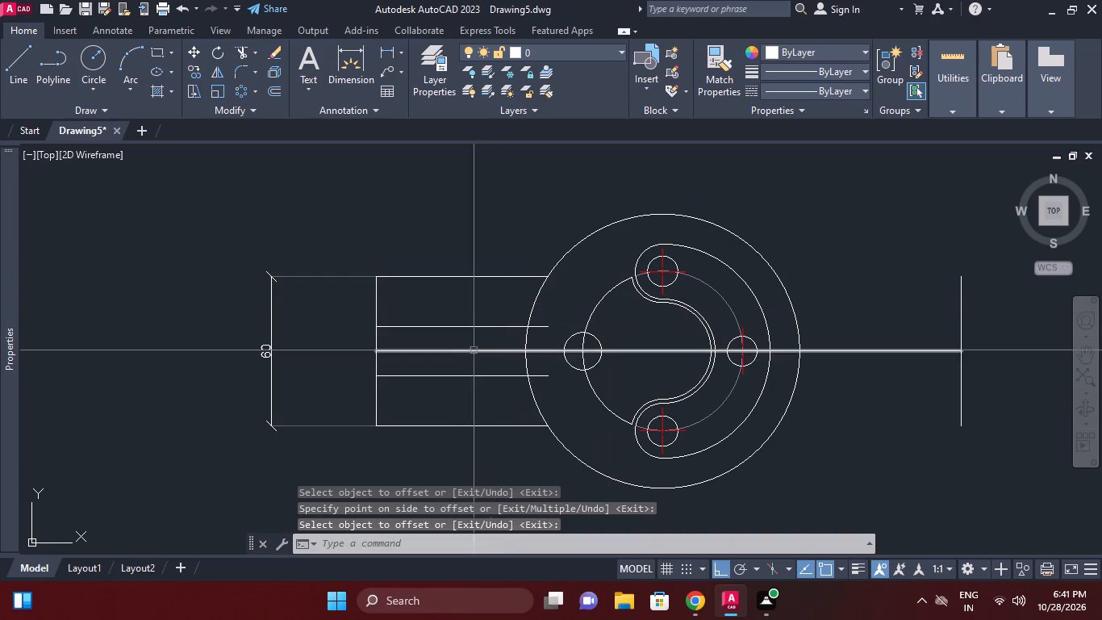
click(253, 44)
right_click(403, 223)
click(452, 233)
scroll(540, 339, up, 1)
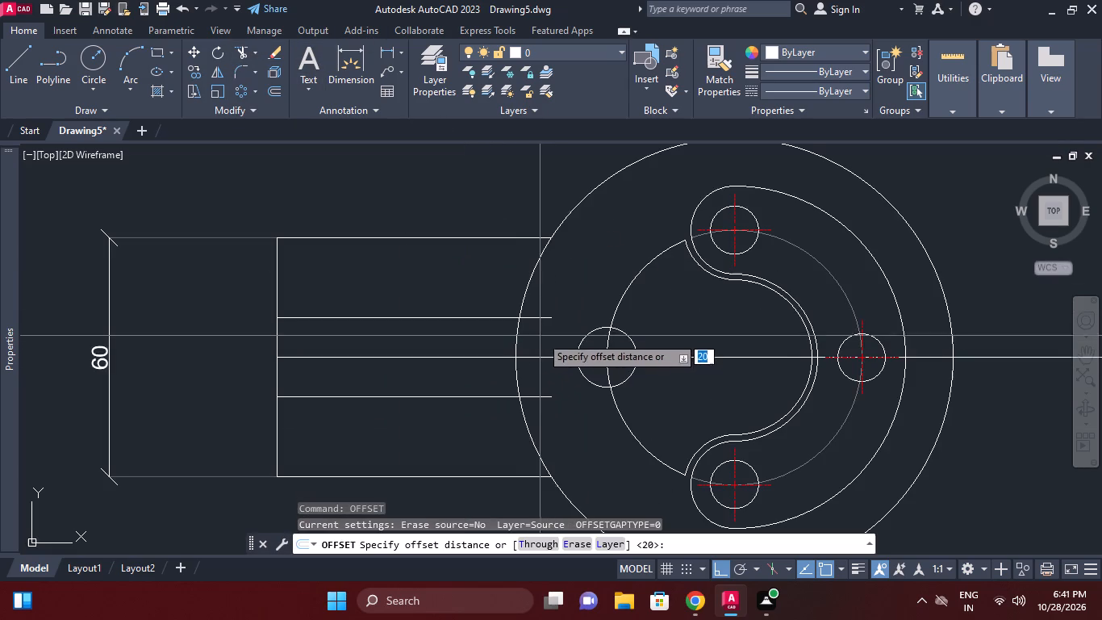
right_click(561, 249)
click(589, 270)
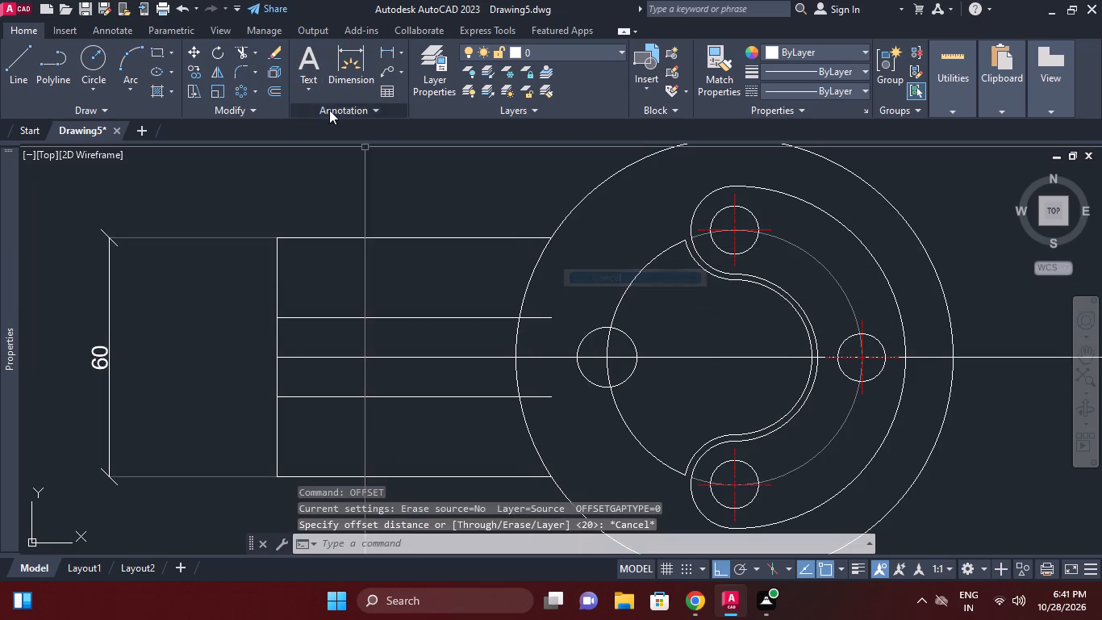
Trim the ends of the two offset lines that project inside the 55 mm radius circle.
right_click(357, 179)
click(407, 204)
click(610, 250)
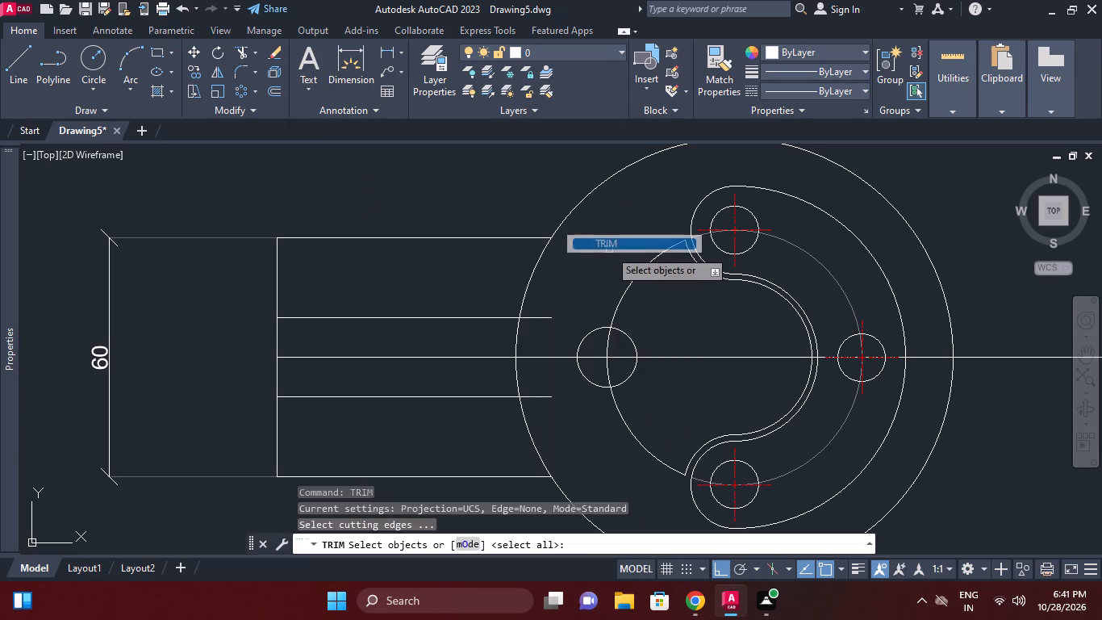
right_click(607, 249)
click(626, 256)
click(541, 317)
click(536, 394)
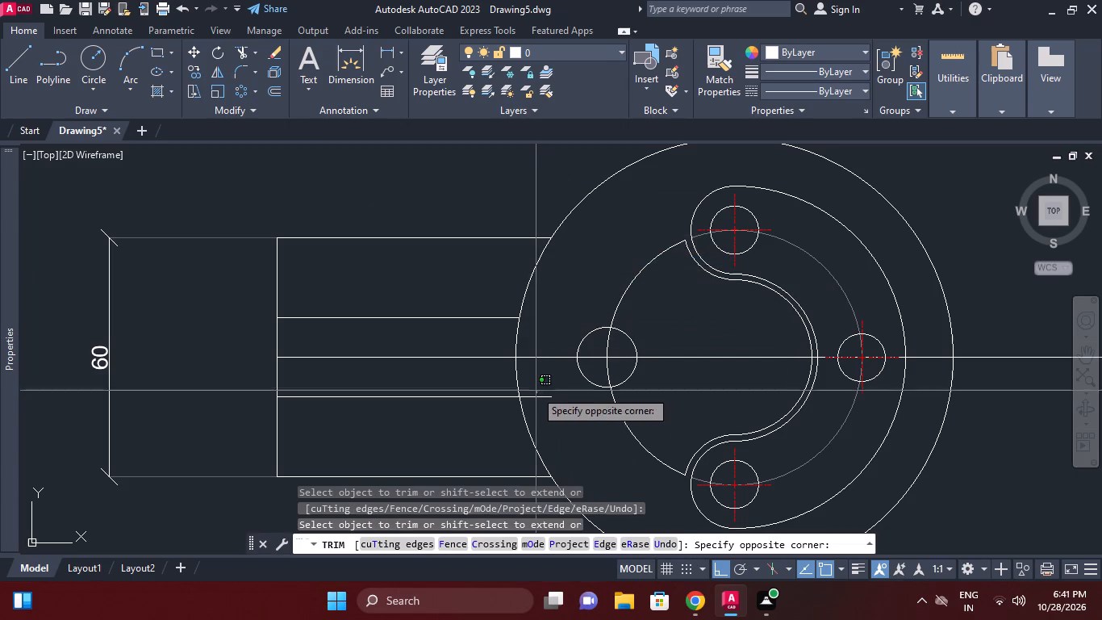
click(533, 402)
click(523, 392)
Trim the 55 mm radius circle's left arc between the two offset lines, on both sides of the centreline.
click(516, 375)
click(517, 345)
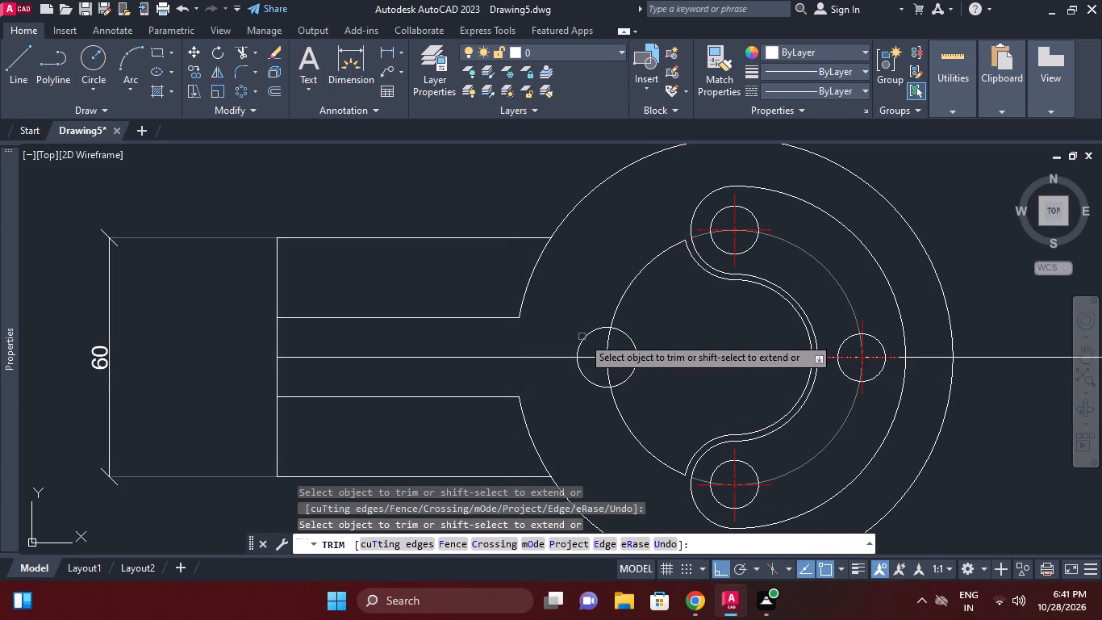
middle_drag(579, 332, 573, 314)
scroll(574, 320, down, 1)
right_click(557, 297)
click(589, 327)
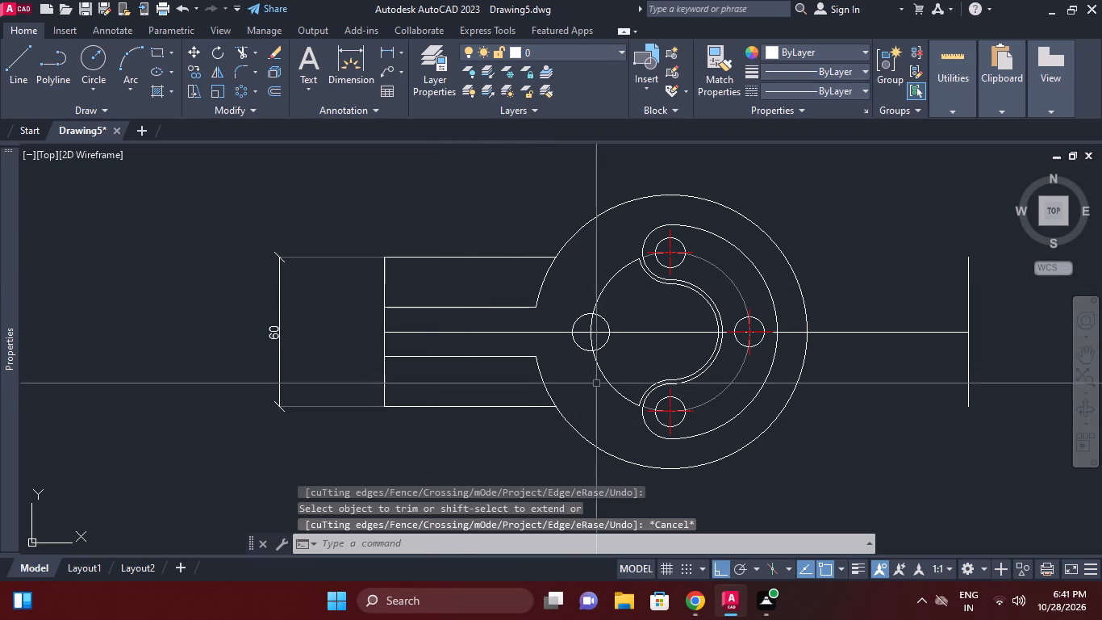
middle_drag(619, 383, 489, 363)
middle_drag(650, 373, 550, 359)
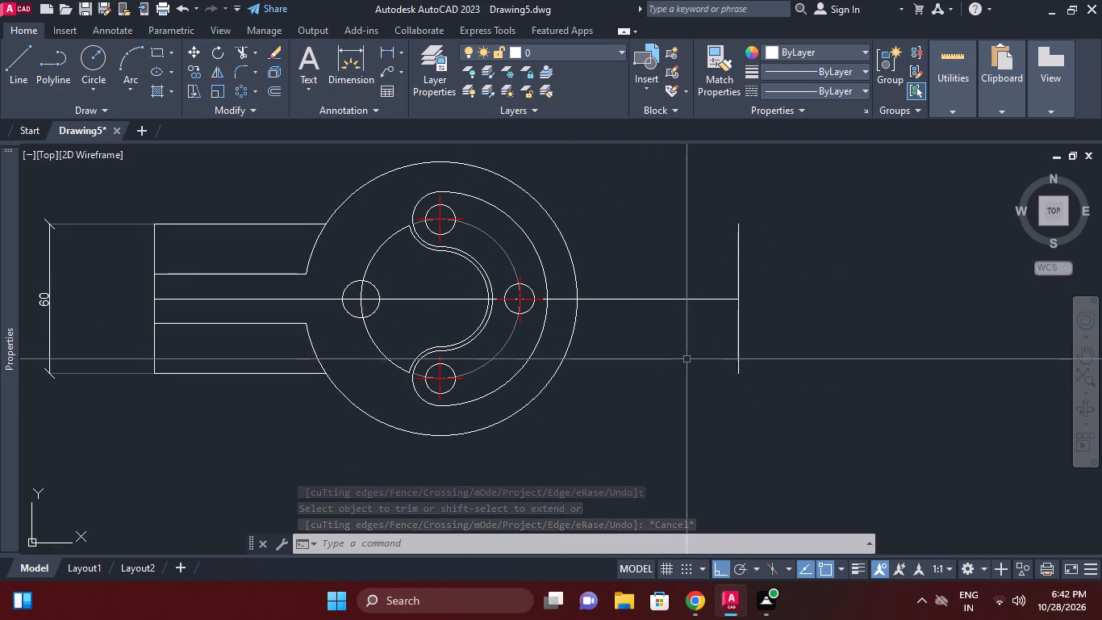
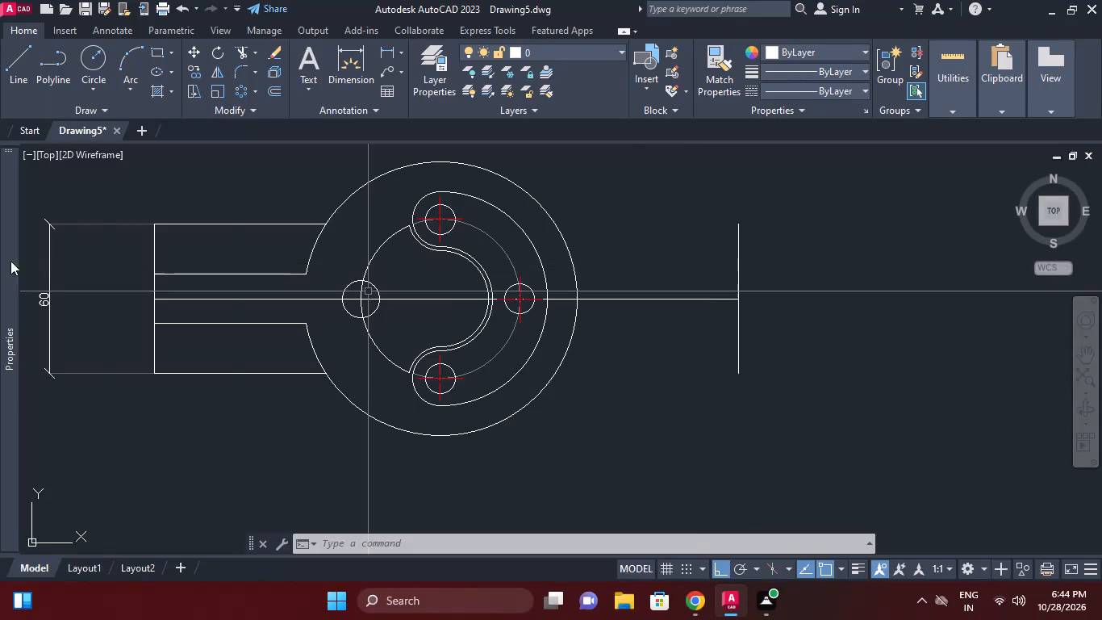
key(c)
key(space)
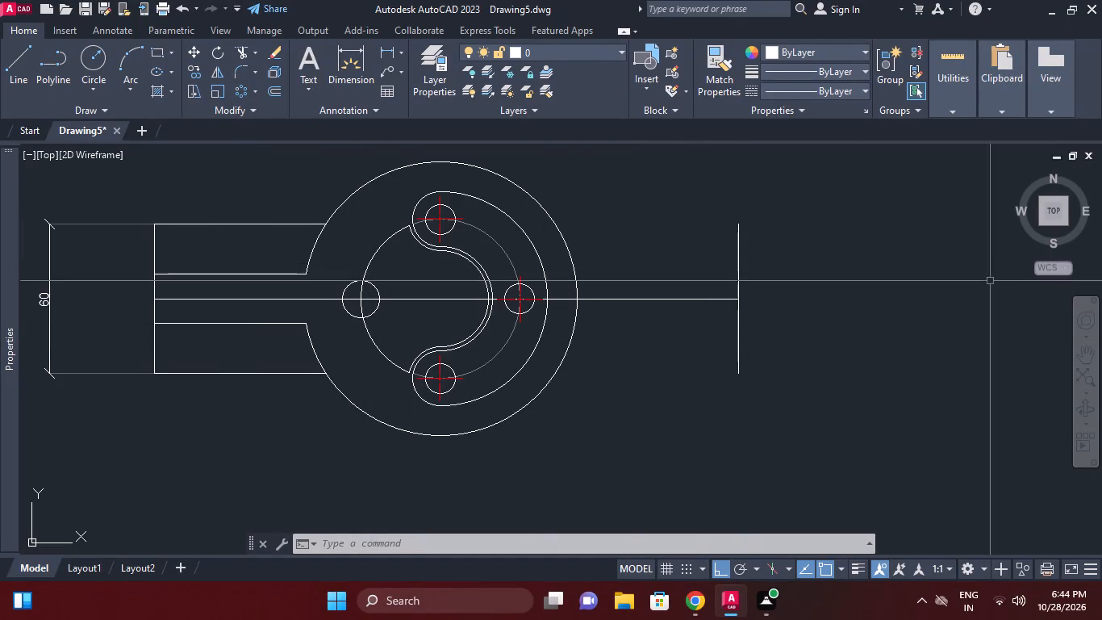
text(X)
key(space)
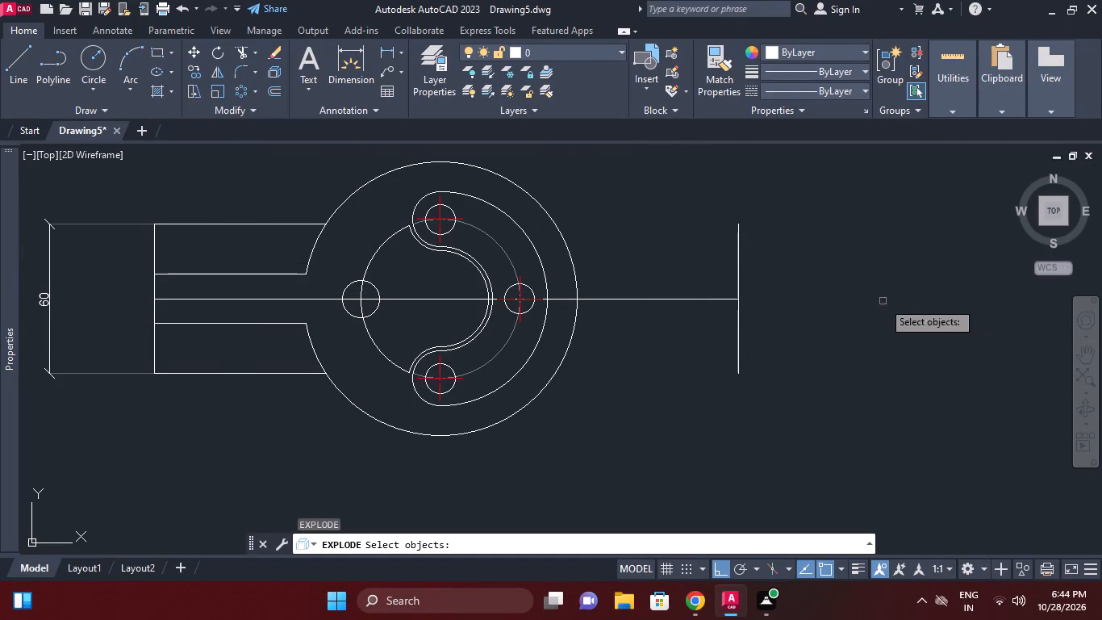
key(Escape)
Draw three concentric circles of 63, 25 and 45 mm diameter centred where the centreline meets the right end line.
key(c)
key(space)
click(737, 298)
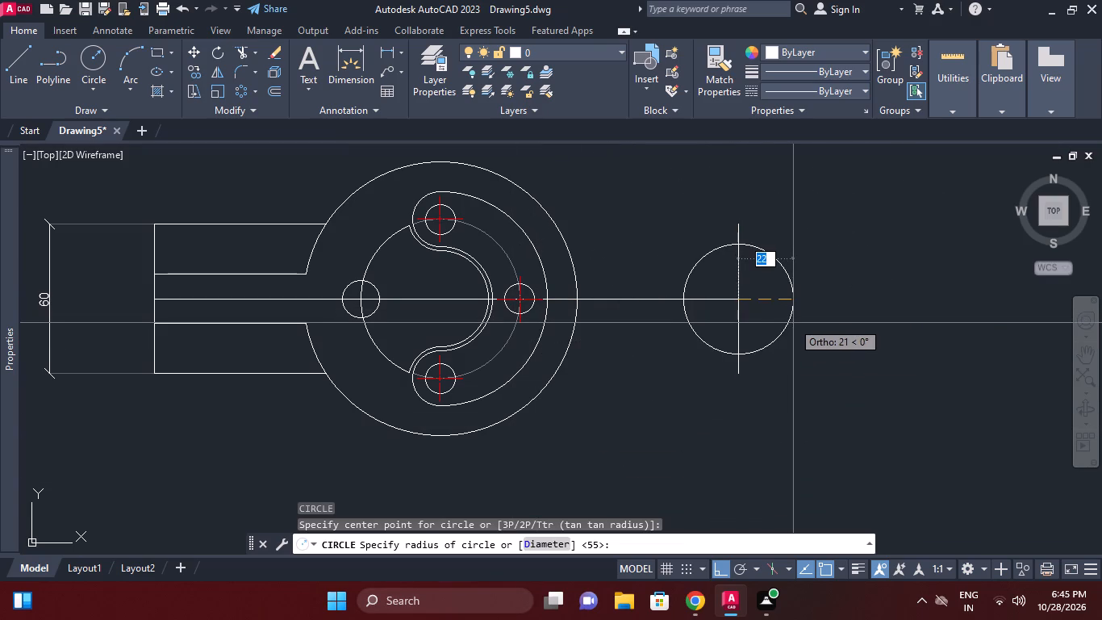
text(D 63)
key(Return)
key(Return)
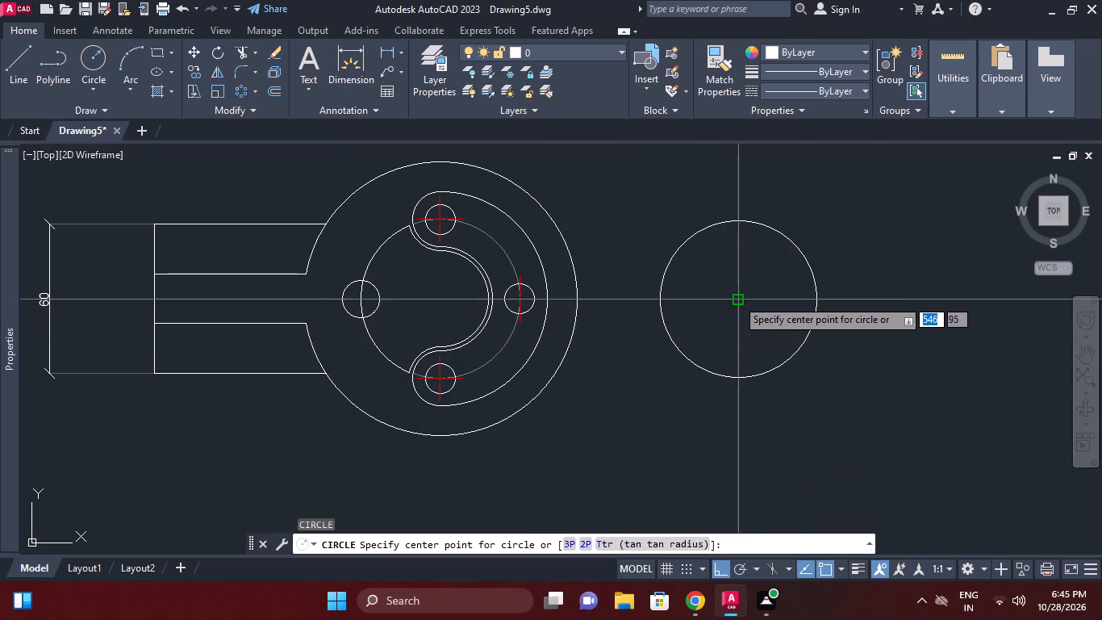
click(737, 299)
text(D)
key(space)
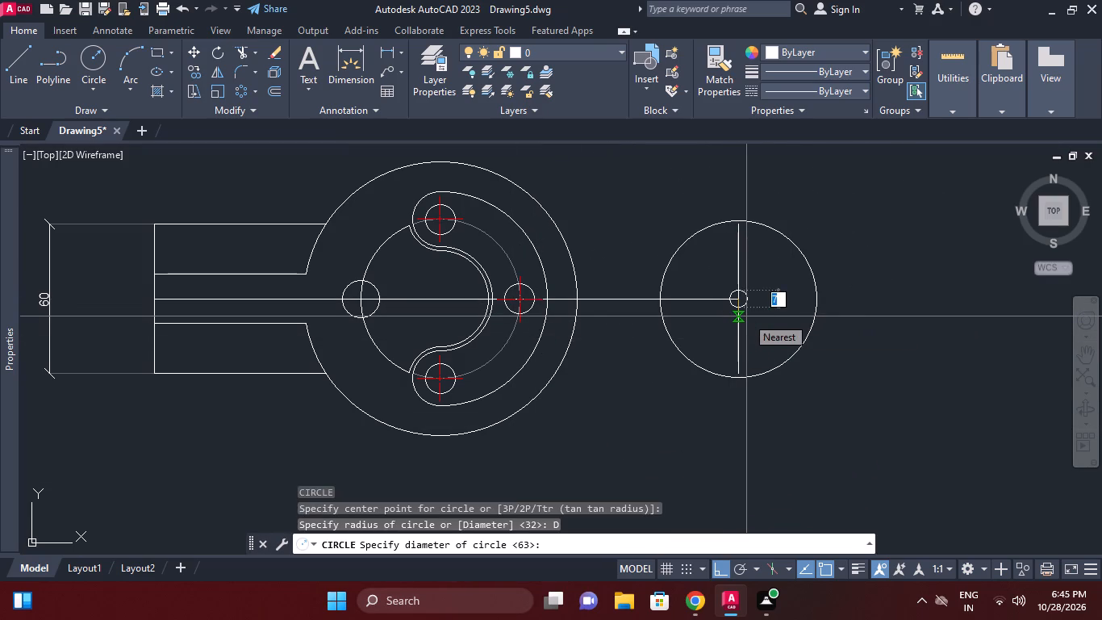
text(25)
key(Return)
key(Return)
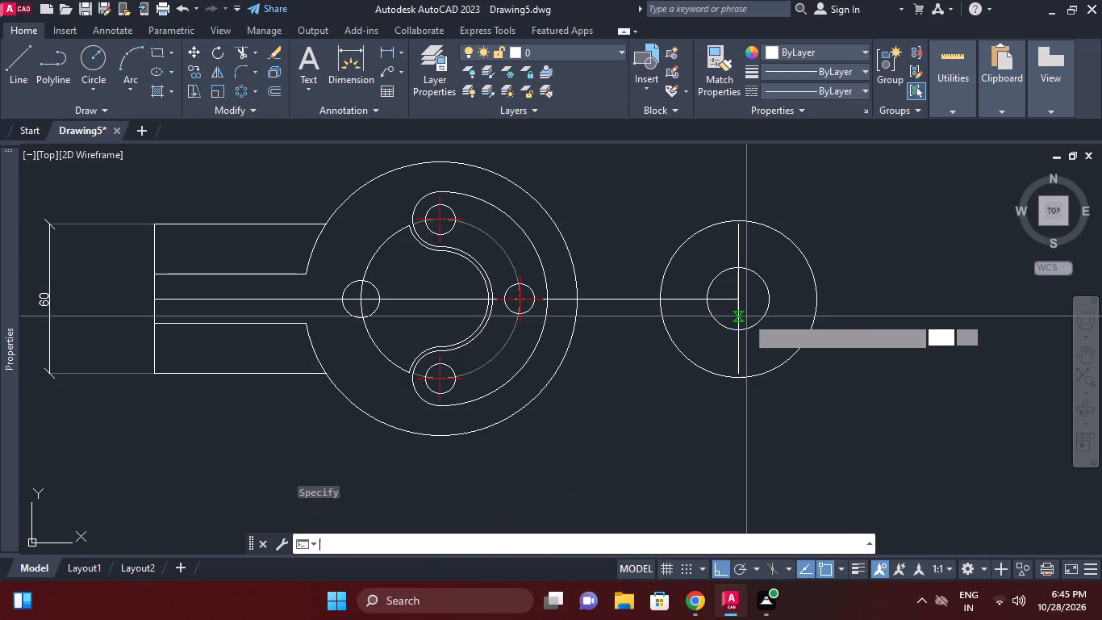
click(737, 300)
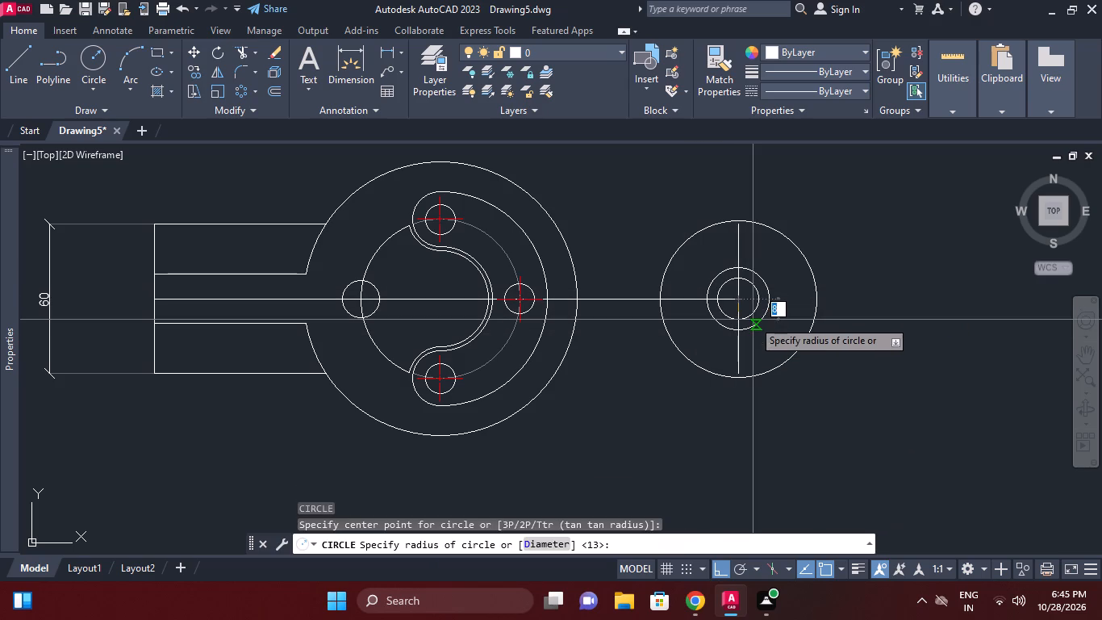
text(D 45)
key(Return)
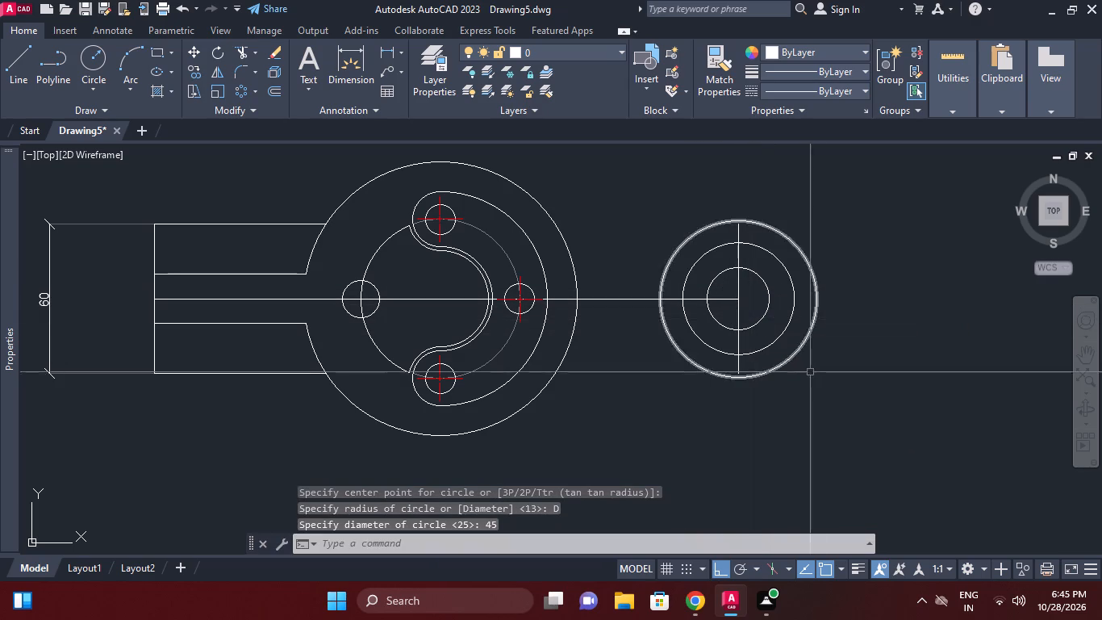
Draw a vertical construction line through the centre of the 55 mm radius body.
scroll(814, 341, down, 1)
middle_drag(787, 322, 787, 303)
middle_drag(810, 325, 800, 308)
middle_drag(809, 334, 810, 321)
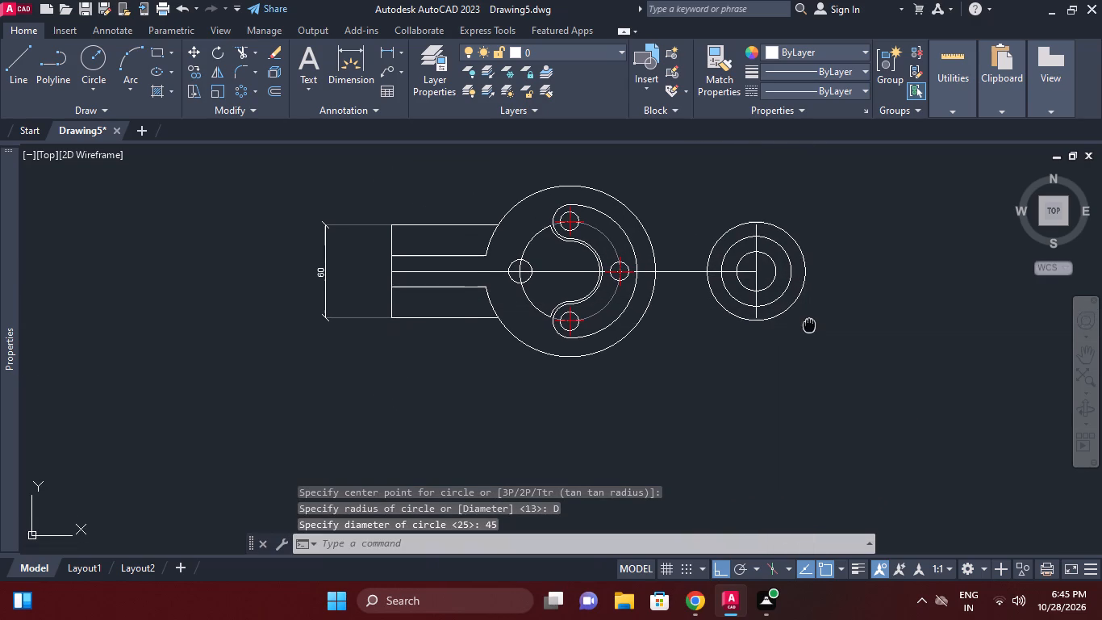
middle_drag(810, 321, 811, 320)
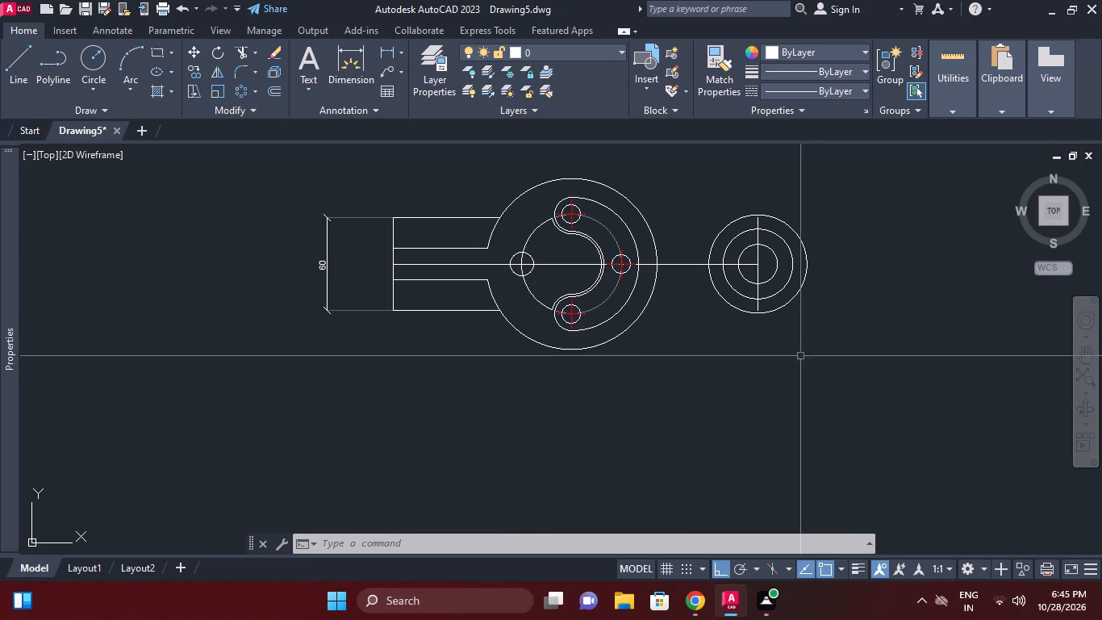
middle_drag(678, 292, 685, 304)
key(Escape)
text(XL V CE)
key(n)
key(space)
click(545, 241)
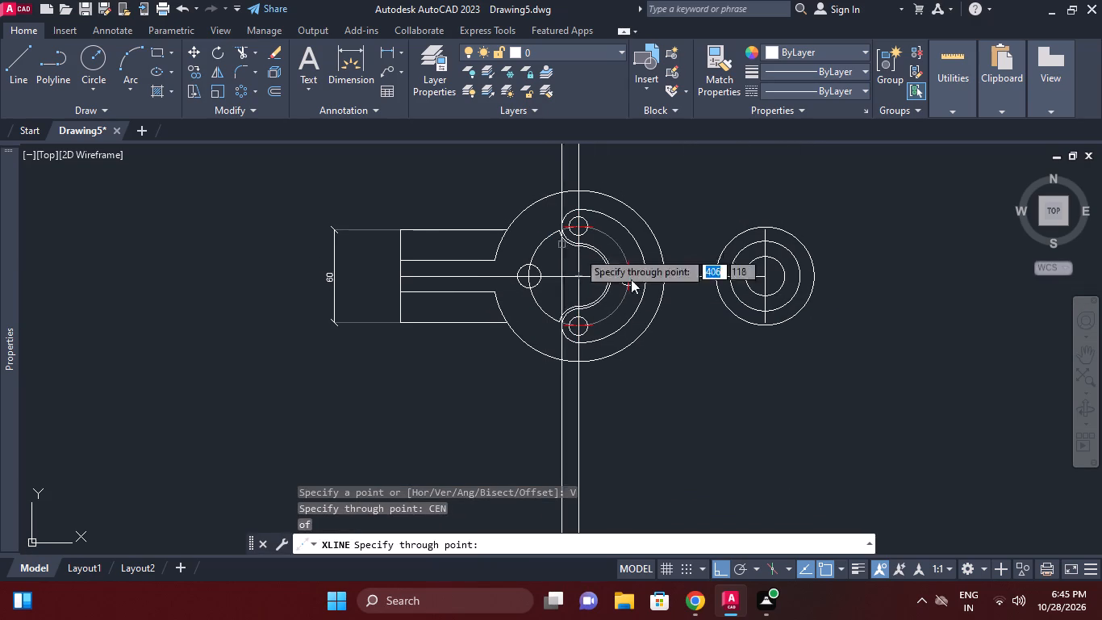
middle_drag(664, 318, 665, 332)
key(Escape)
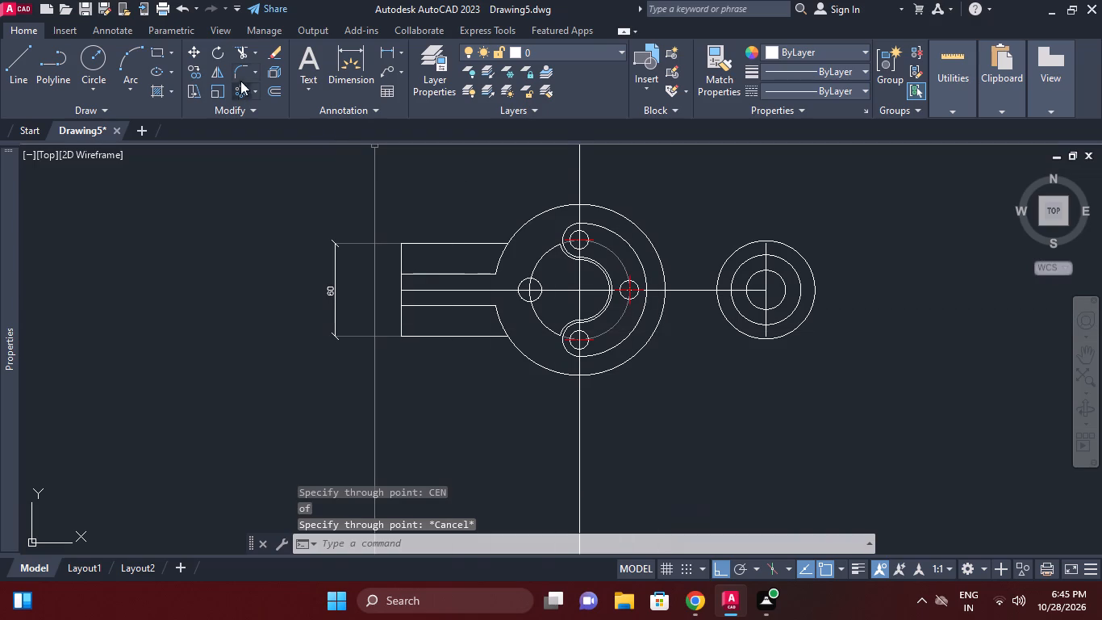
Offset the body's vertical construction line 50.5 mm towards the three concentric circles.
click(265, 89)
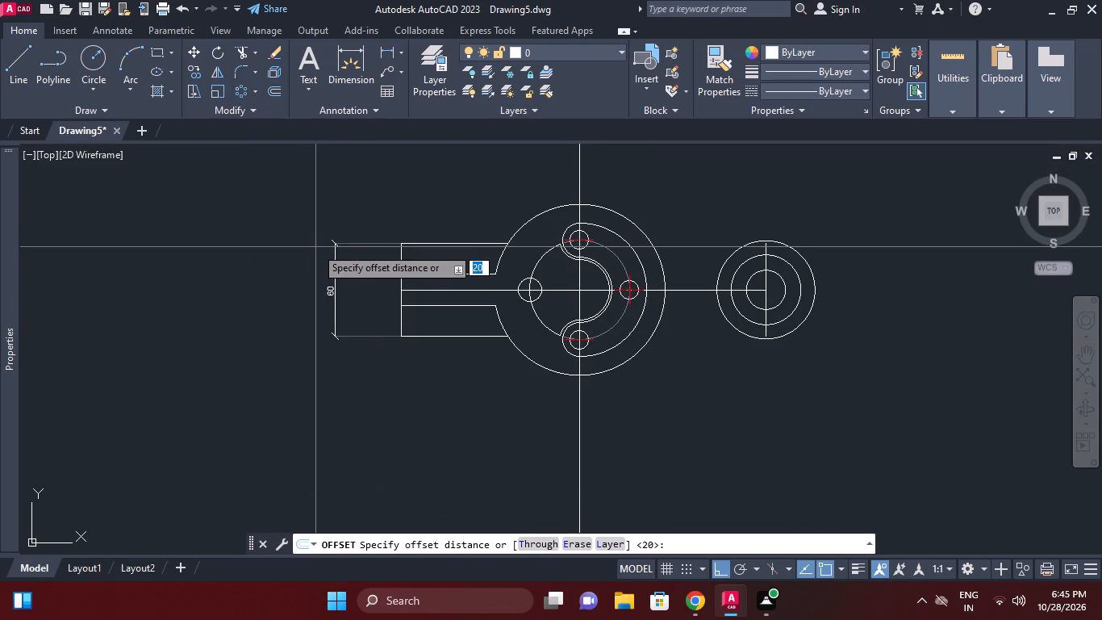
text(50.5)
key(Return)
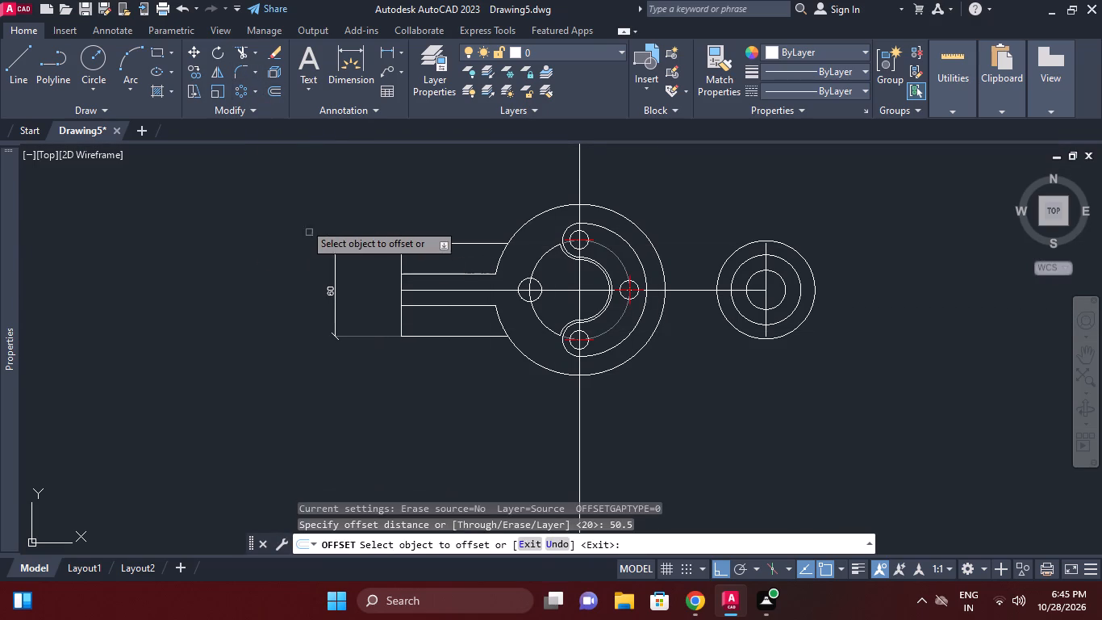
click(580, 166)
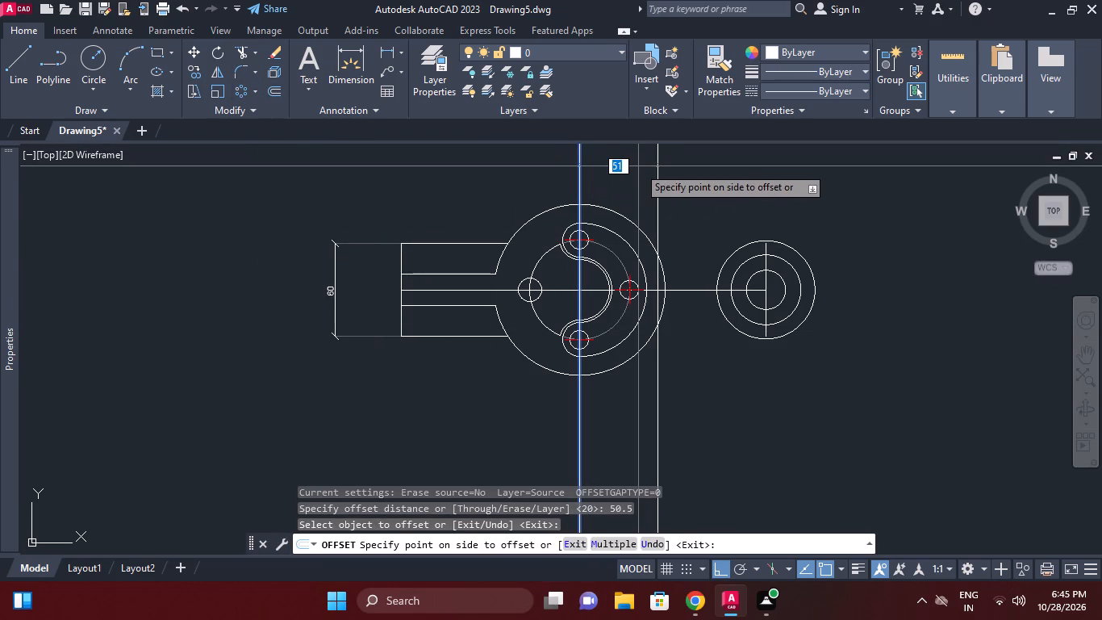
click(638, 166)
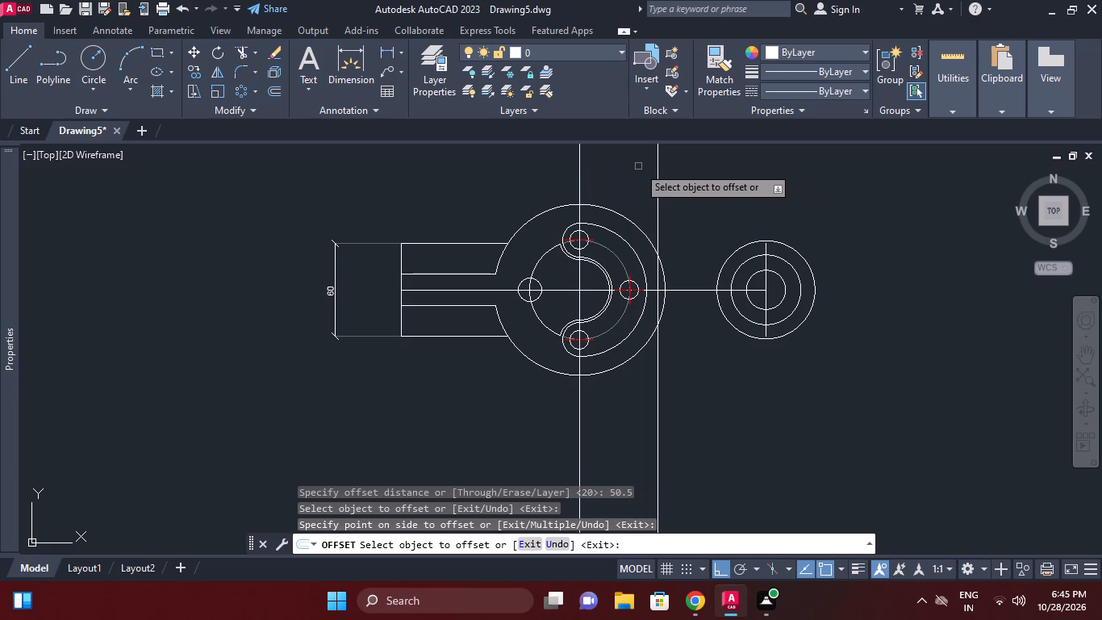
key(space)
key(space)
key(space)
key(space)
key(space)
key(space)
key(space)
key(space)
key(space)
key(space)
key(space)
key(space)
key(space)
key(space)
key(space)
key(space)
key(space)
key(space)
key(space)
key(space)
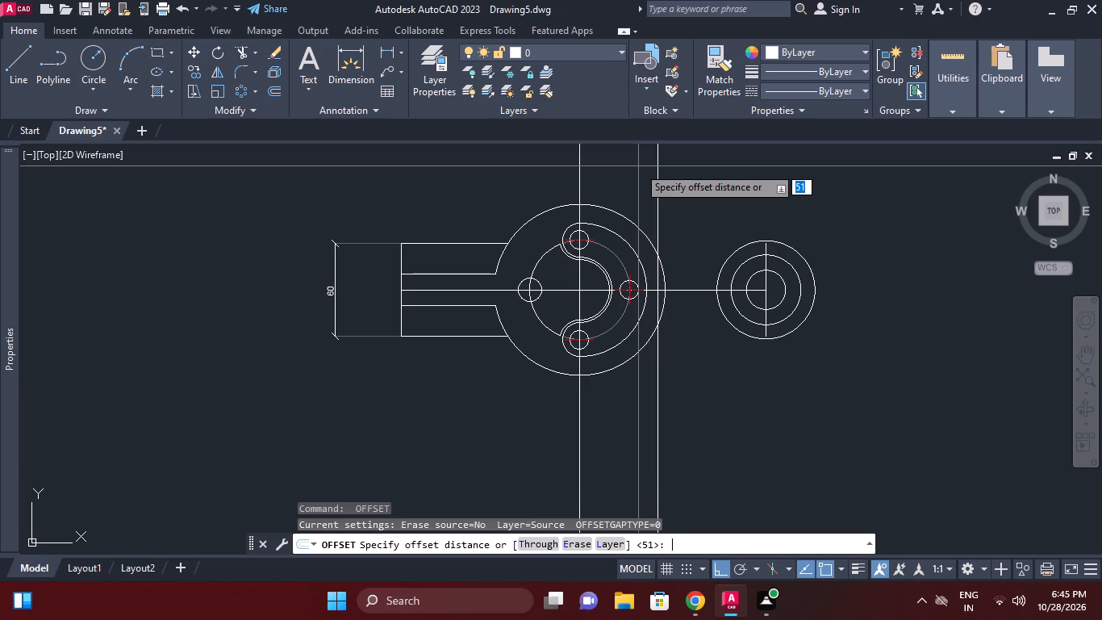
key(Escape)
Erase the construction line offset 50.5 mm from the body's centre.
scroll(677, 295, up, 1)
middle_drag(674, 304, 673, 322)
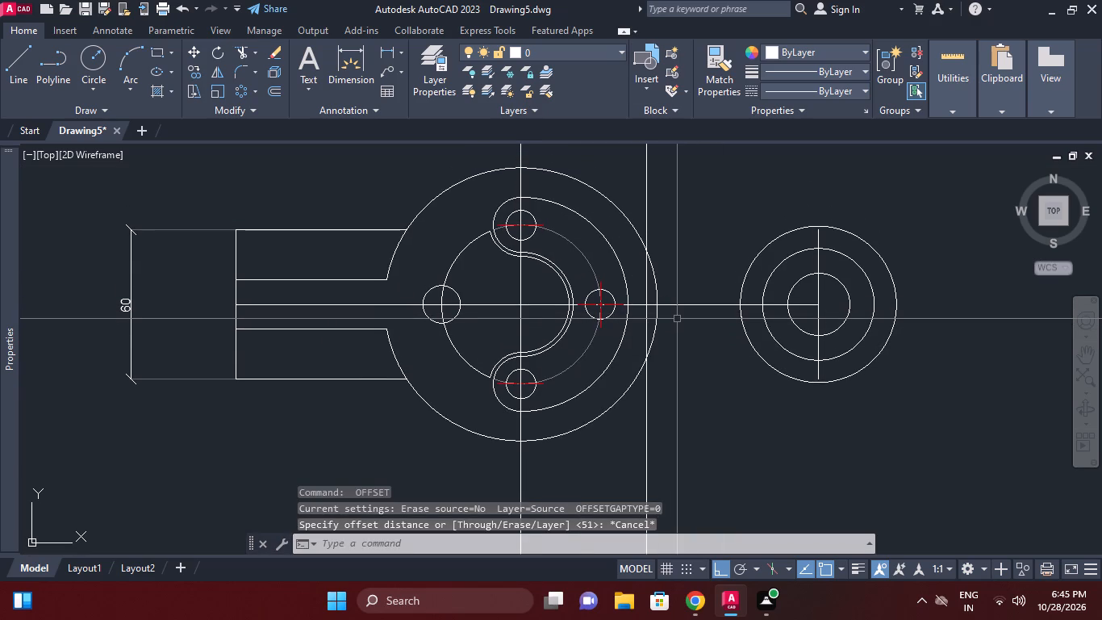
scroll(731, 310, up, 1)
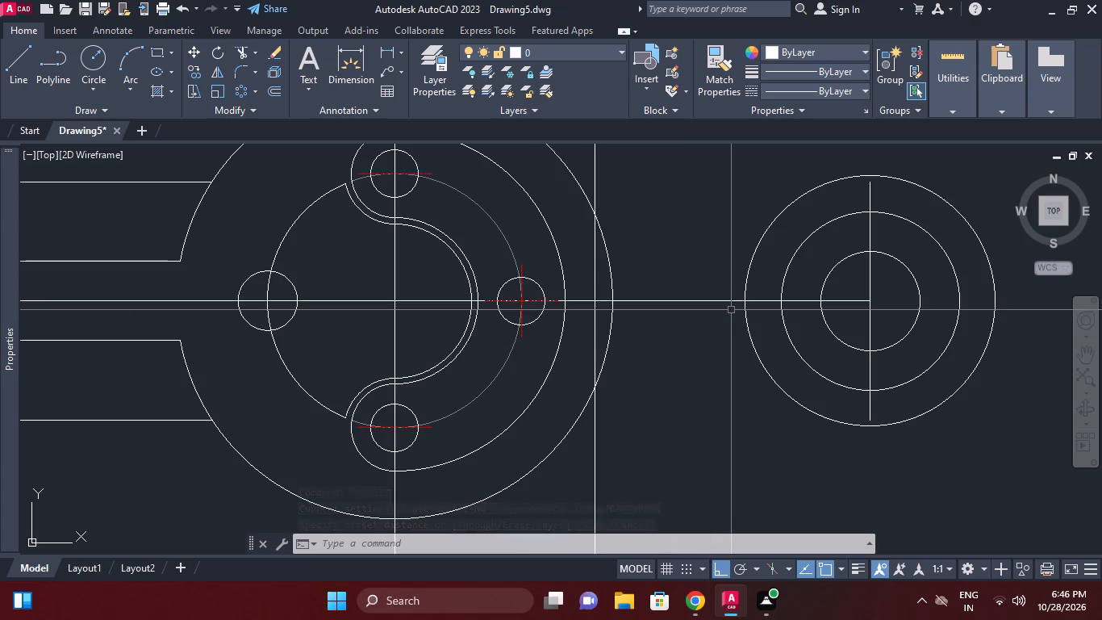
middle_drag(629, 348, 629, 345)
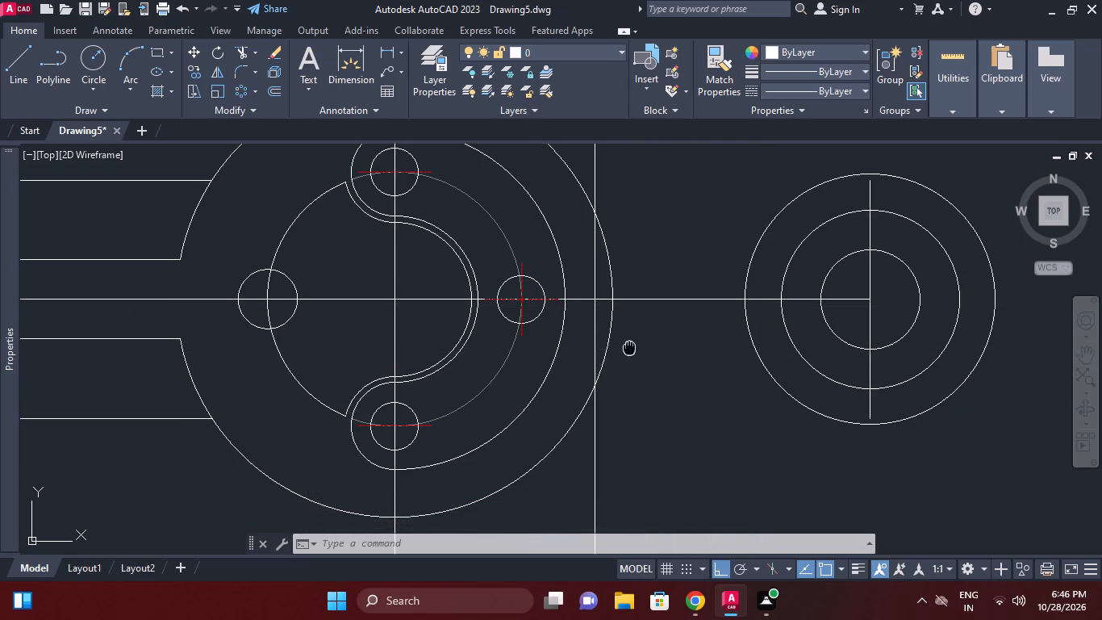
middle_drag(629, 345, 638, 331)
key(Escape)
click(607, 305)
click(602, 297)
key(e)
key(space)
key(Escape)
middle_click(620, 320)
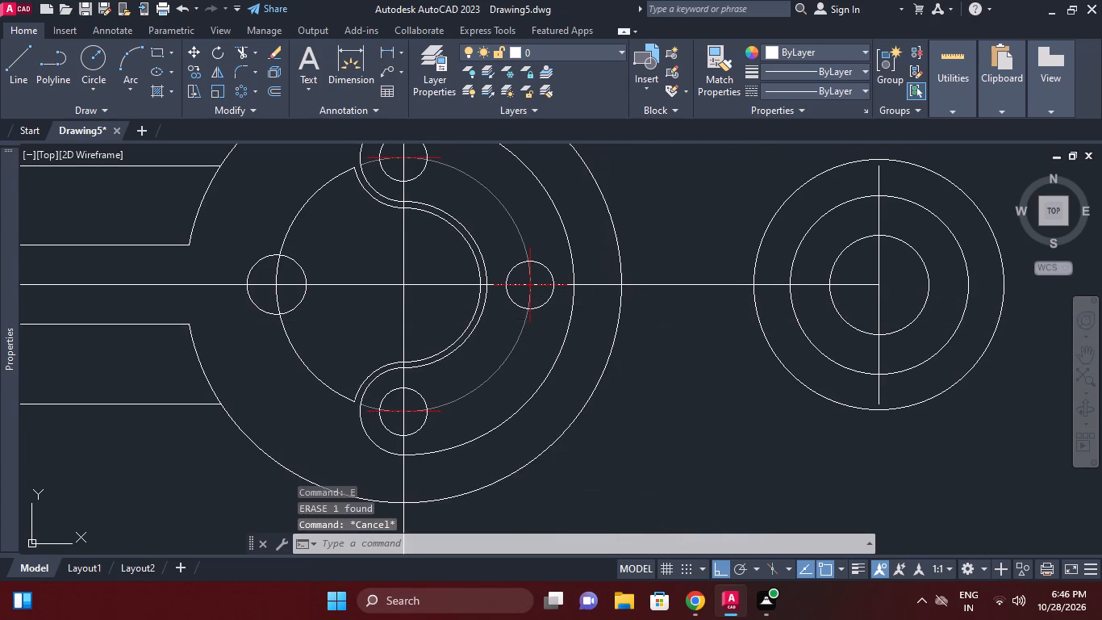
Draw vertical construction lines through the 55 mm radius arc's right quadrant and 5 mm to the right of it.
right_click(654, 241)
click(706, 275)
click(920, 311)
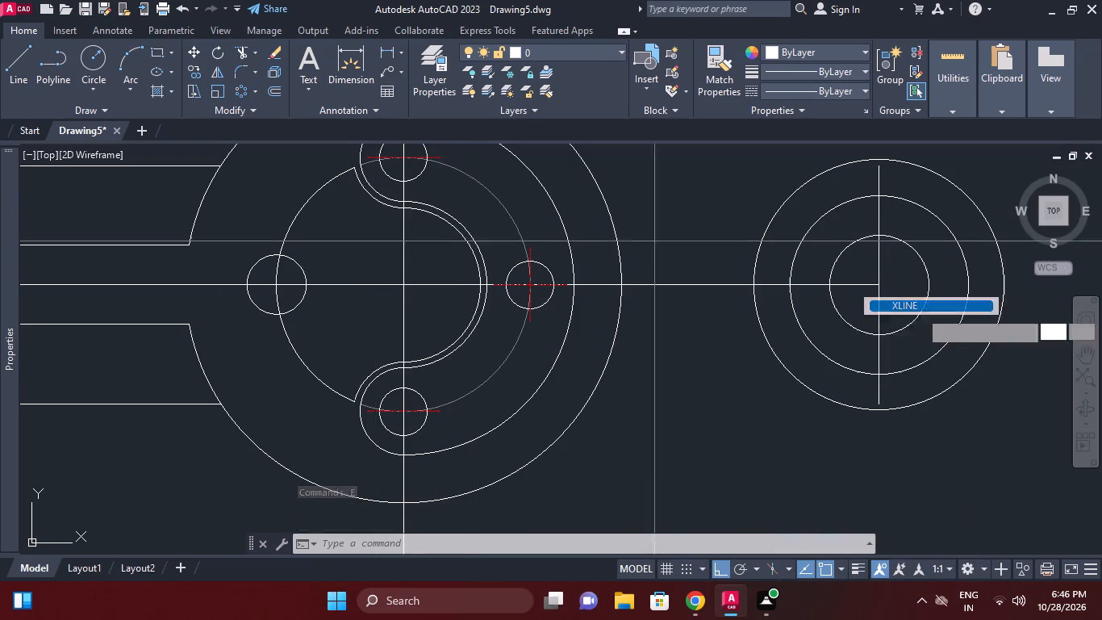
click(496, 542)
click(620, 286)
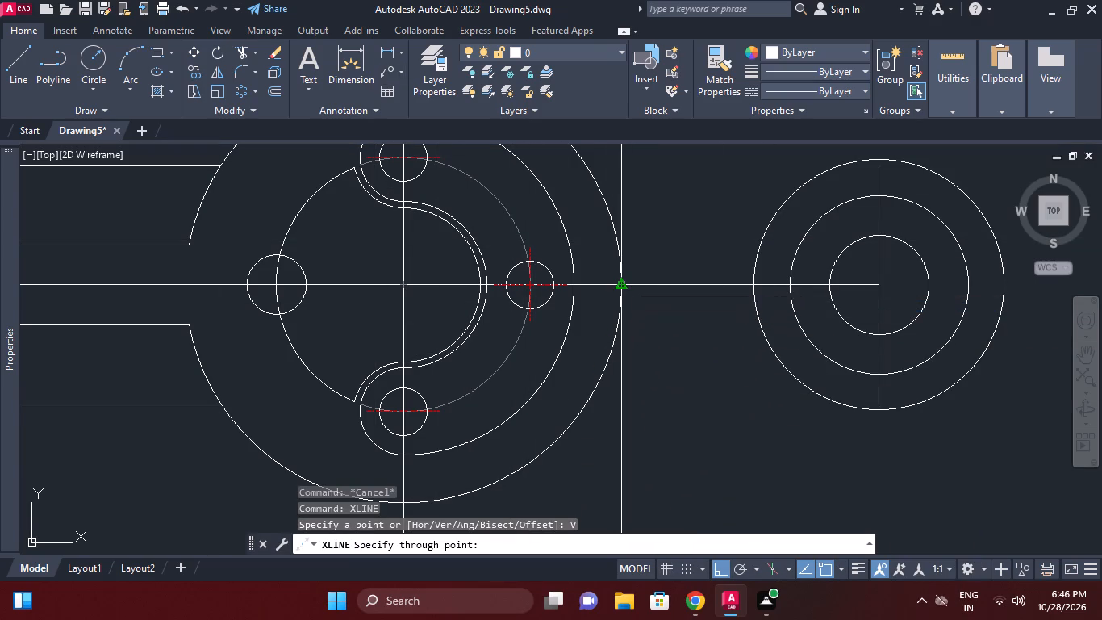
text(O 5)
key(Return)
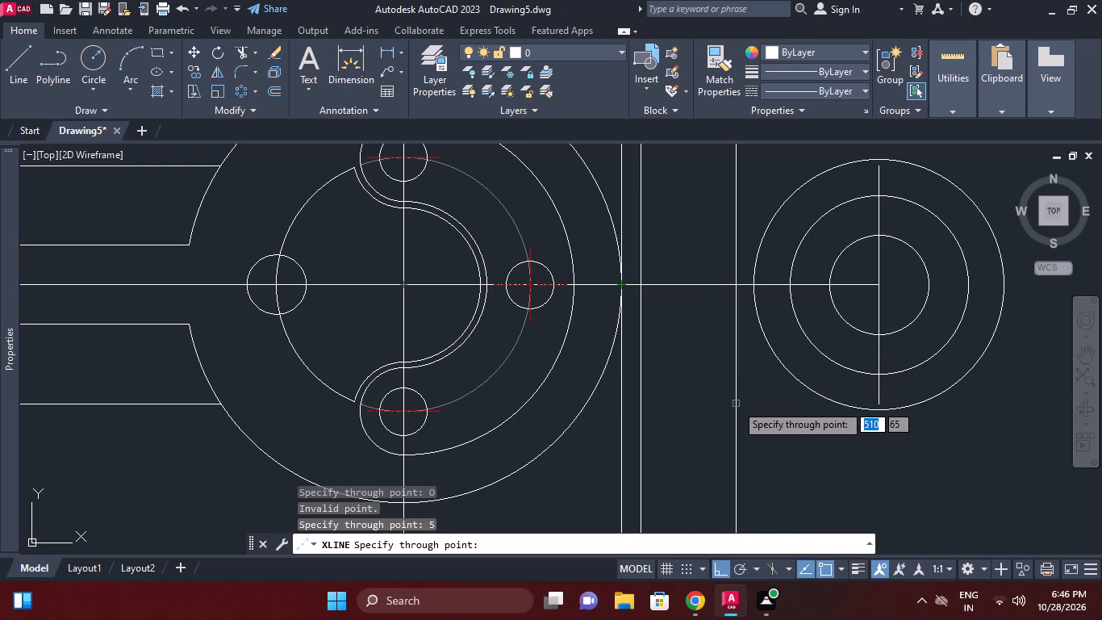
right_click(677, 364)
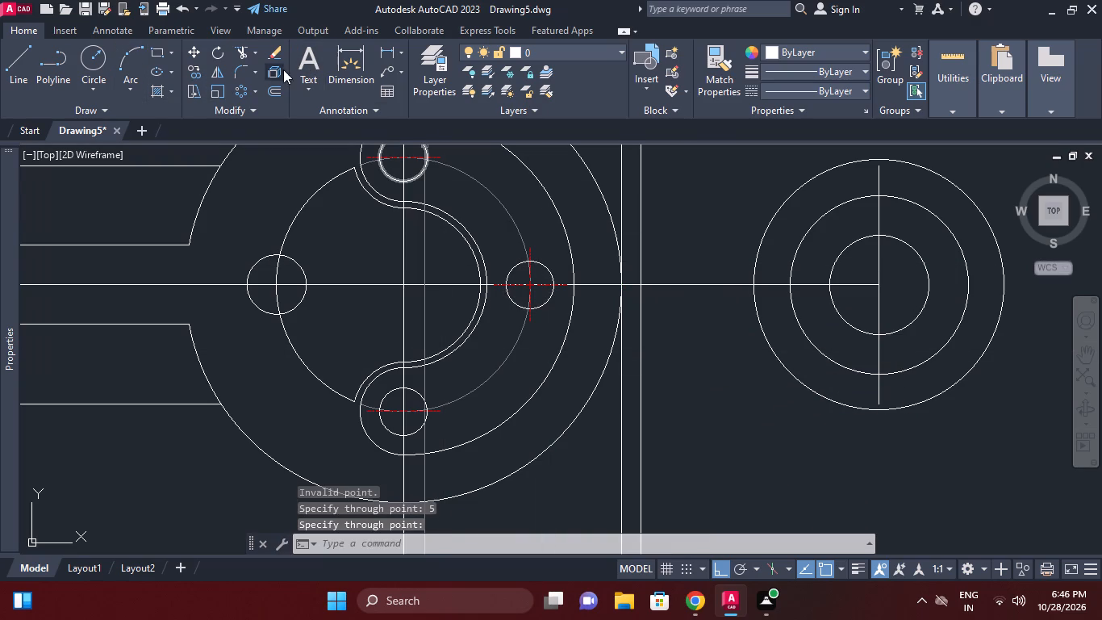
Offset the construction line 5 mm outside the body by 8 mm towards the concentric circles.
click(269, 91)
key(8)
key(Return)
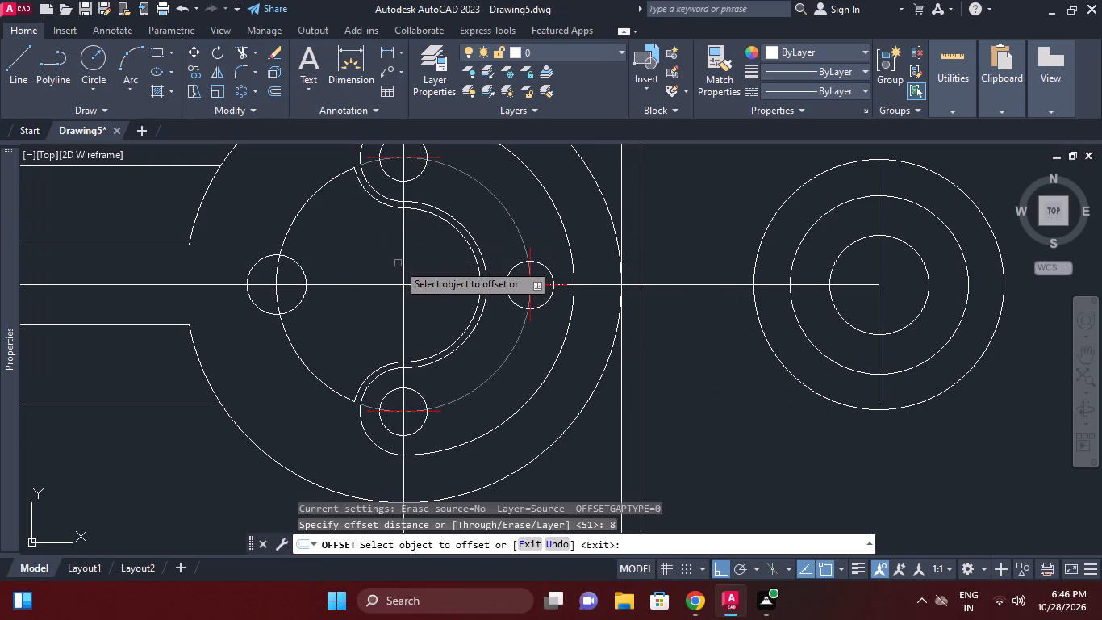
click(643, 331)
click(682, 311)
right_click(683, 311)
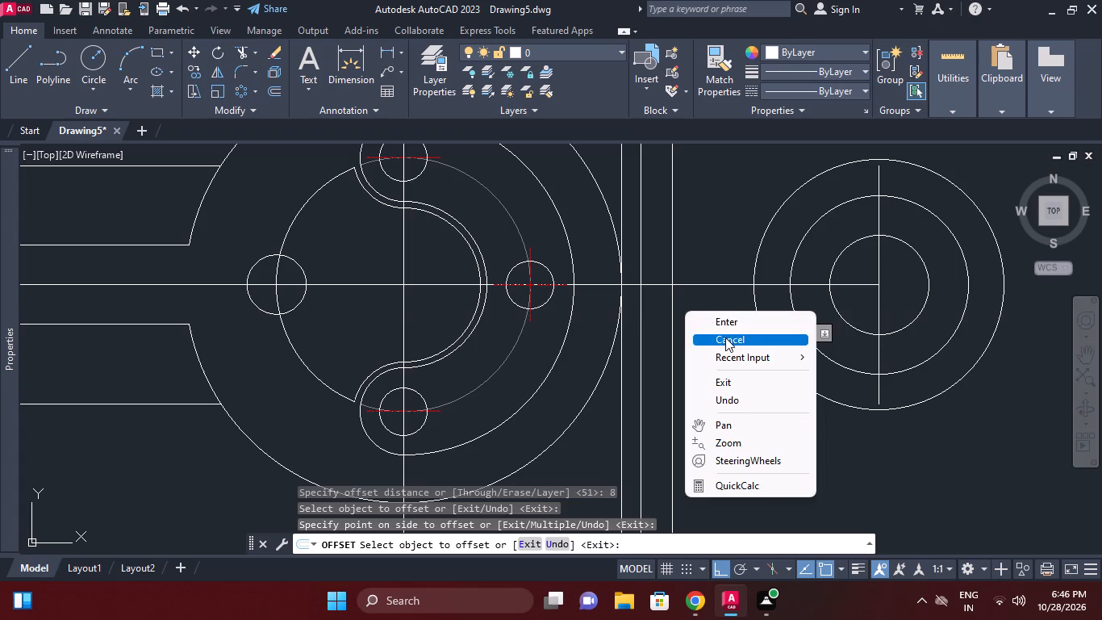
click(725, 337)
Erase the two construction lines nearest the body, at its right quadrant and 5 mm outside it.
click(644, 306)
click(638, 307)
click(630, 354)
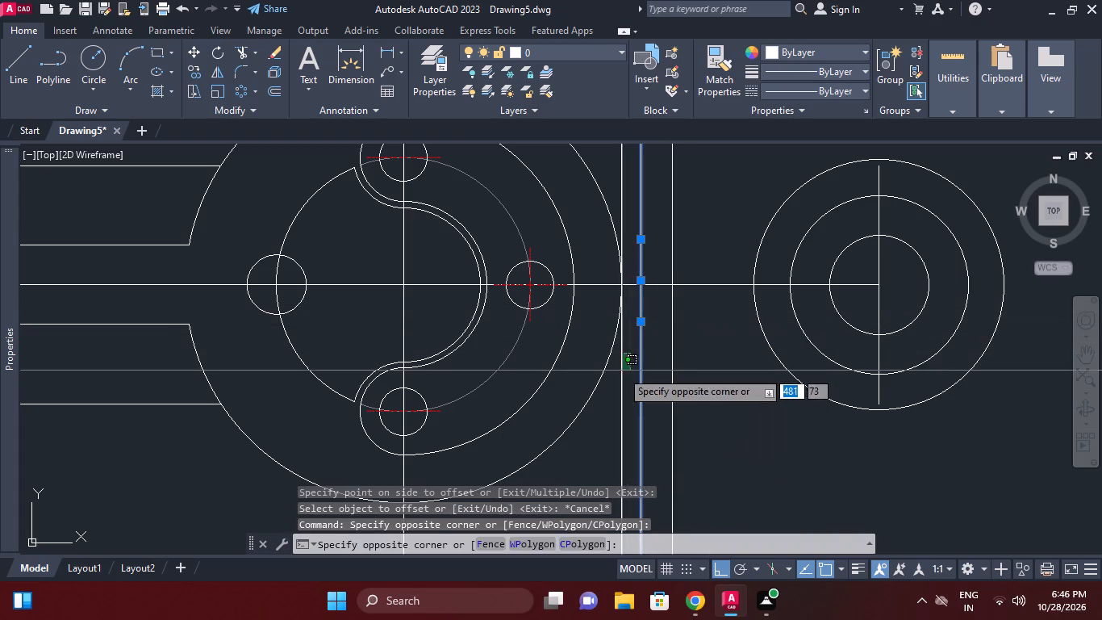
click(621, 371)
right_click(657, 341)
click(701, 286)
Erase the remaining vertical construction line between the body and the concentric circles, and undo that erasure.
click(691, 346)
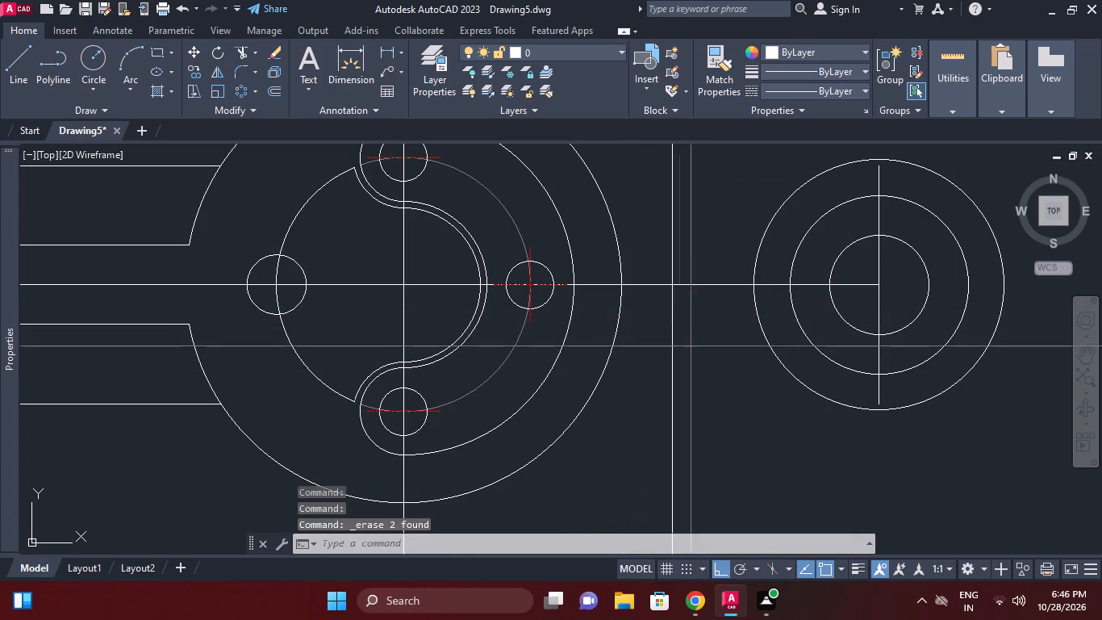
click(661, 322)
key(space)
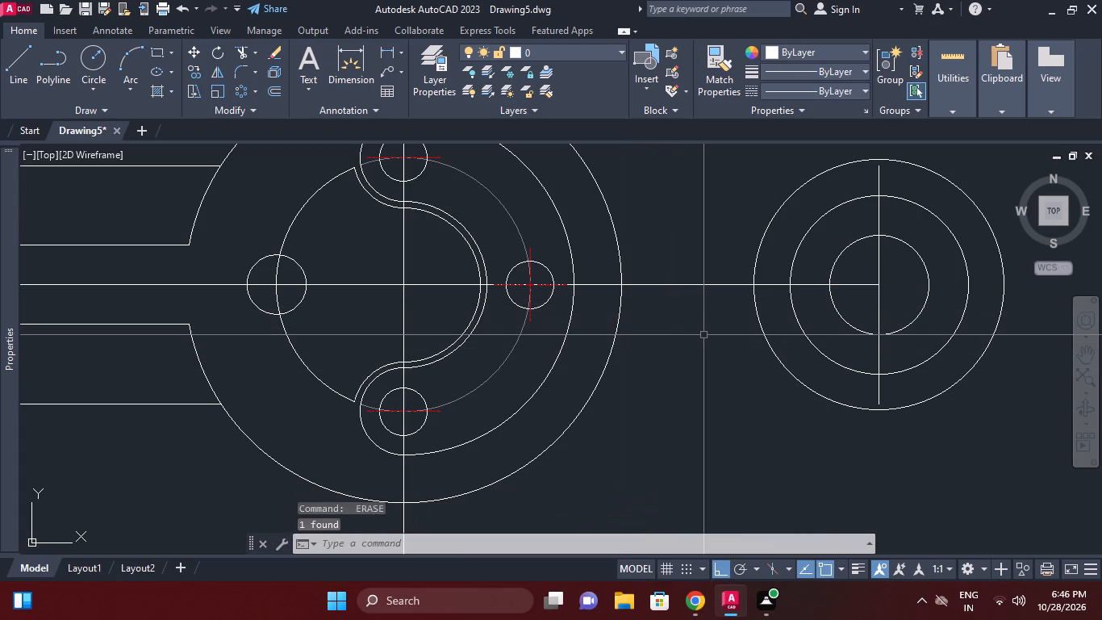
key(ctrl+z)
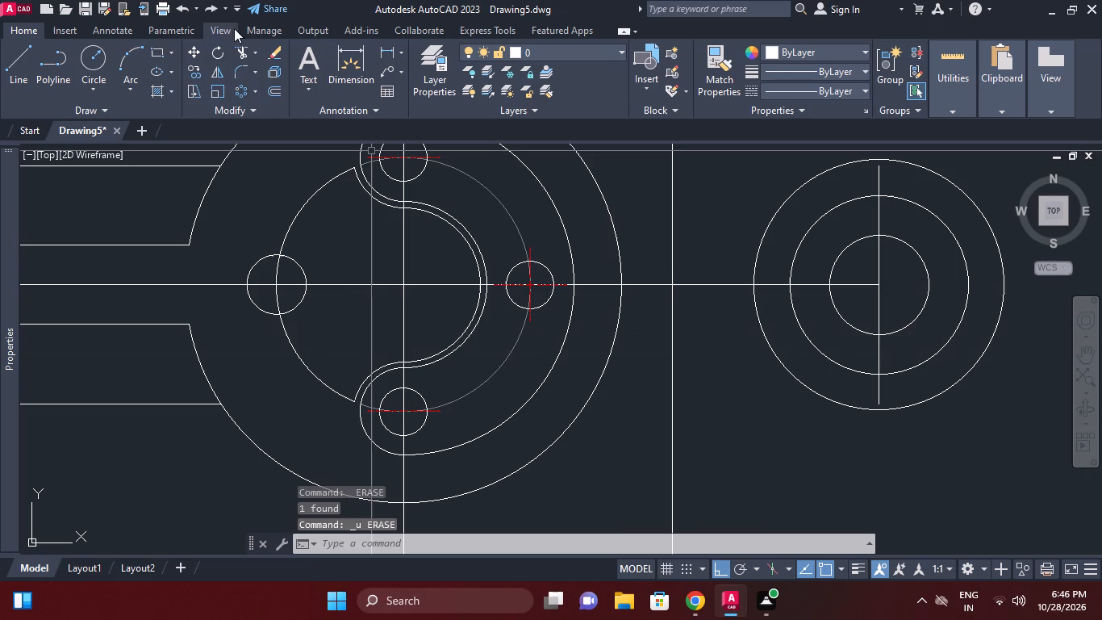
Move the vertical construction line between the body and the concentric circles 2 mm left towards the body.
click(192, 52)
click(680, 367)
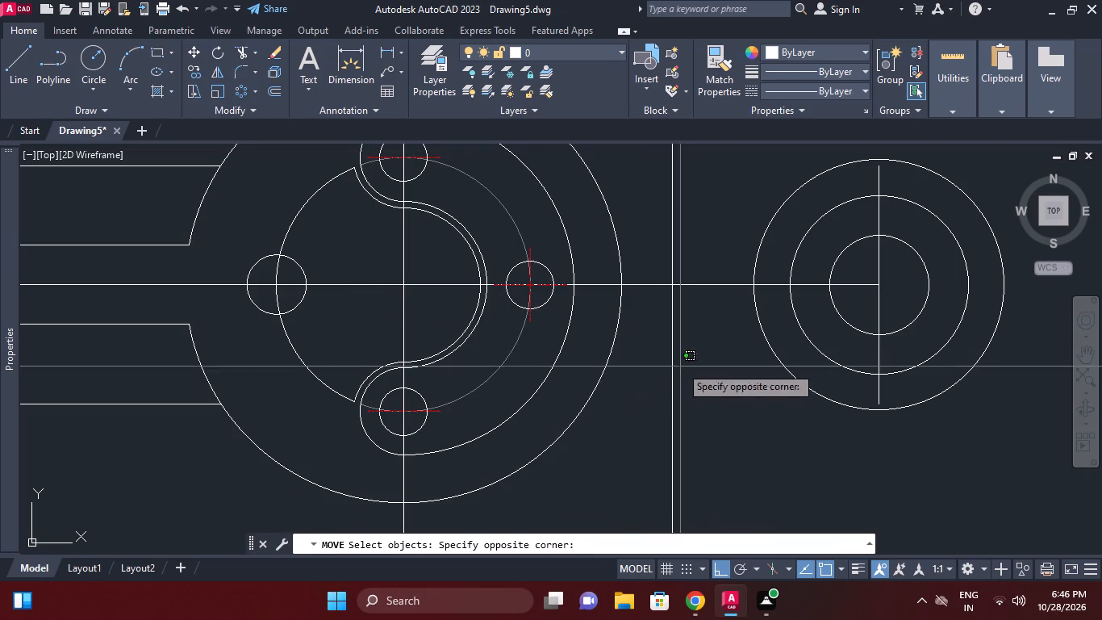
click(655, 343)
right_click(685, 337)
click(742, 407)
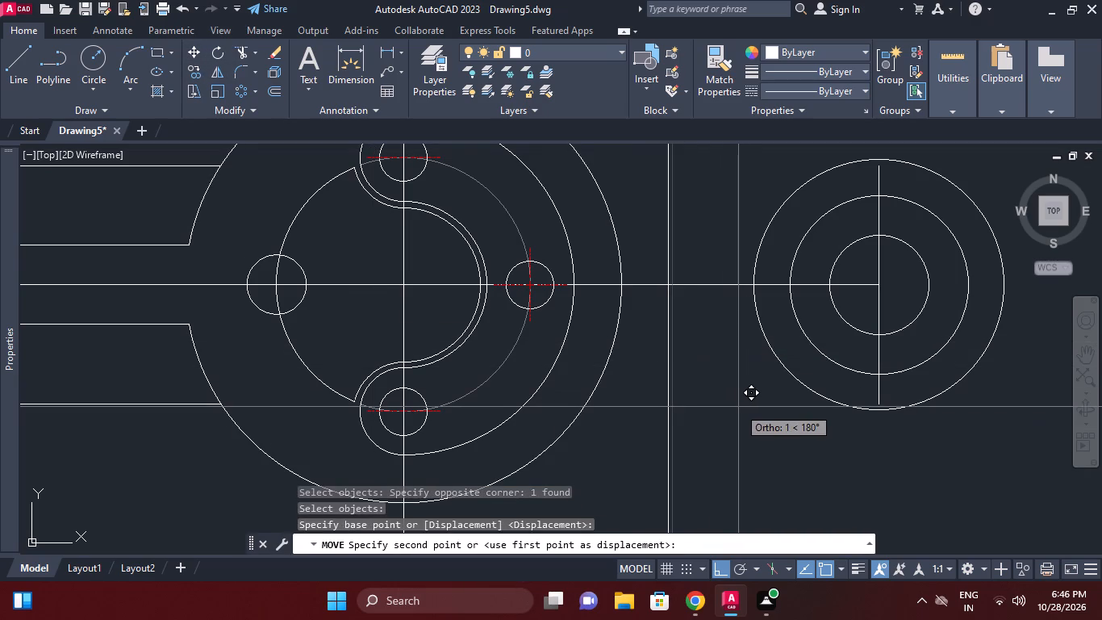
key(2)
key(Return)
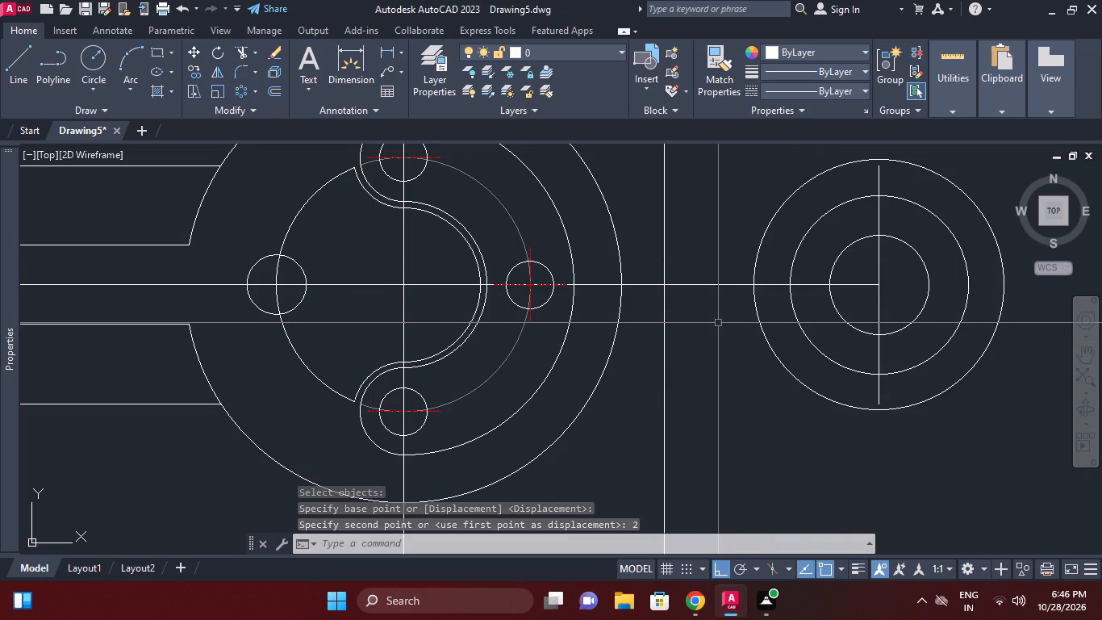
Offset the horizontal centreline 5 mm to both sides, above and below.
click(280, 90)
key(5)
key(Return)
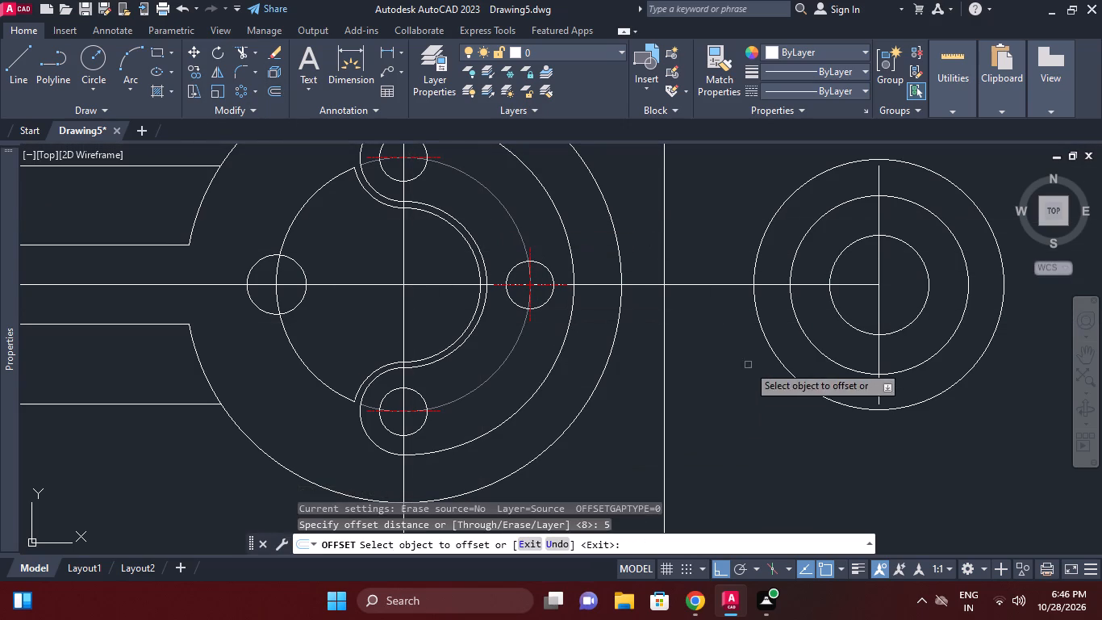
click(716, 285)
click(716, 274)
click(712, 284)
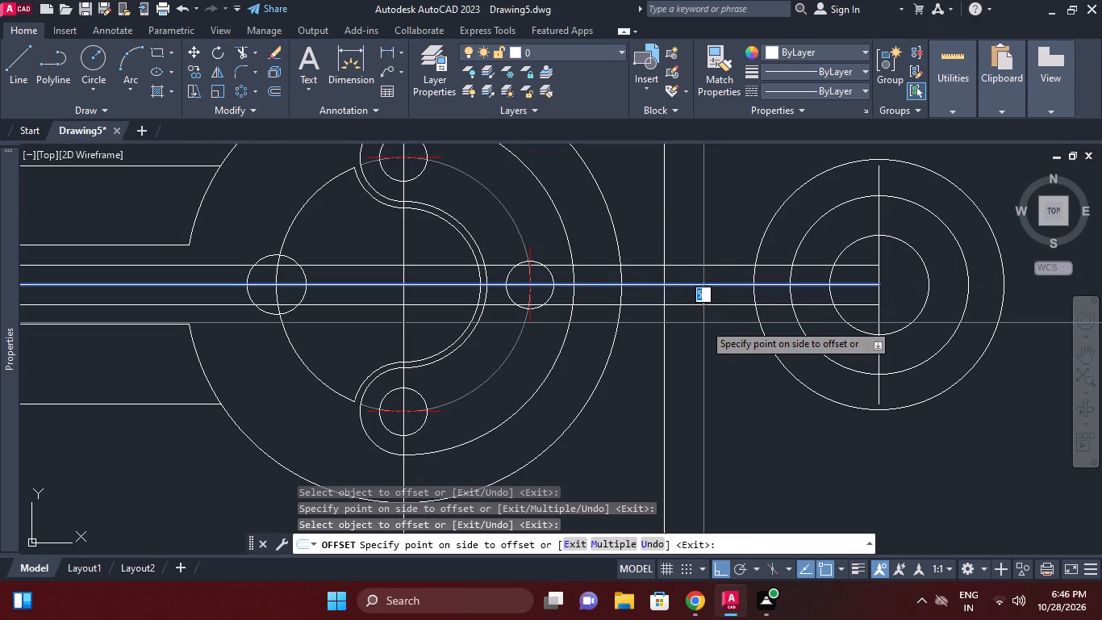
click(703, 323)
text(RE)
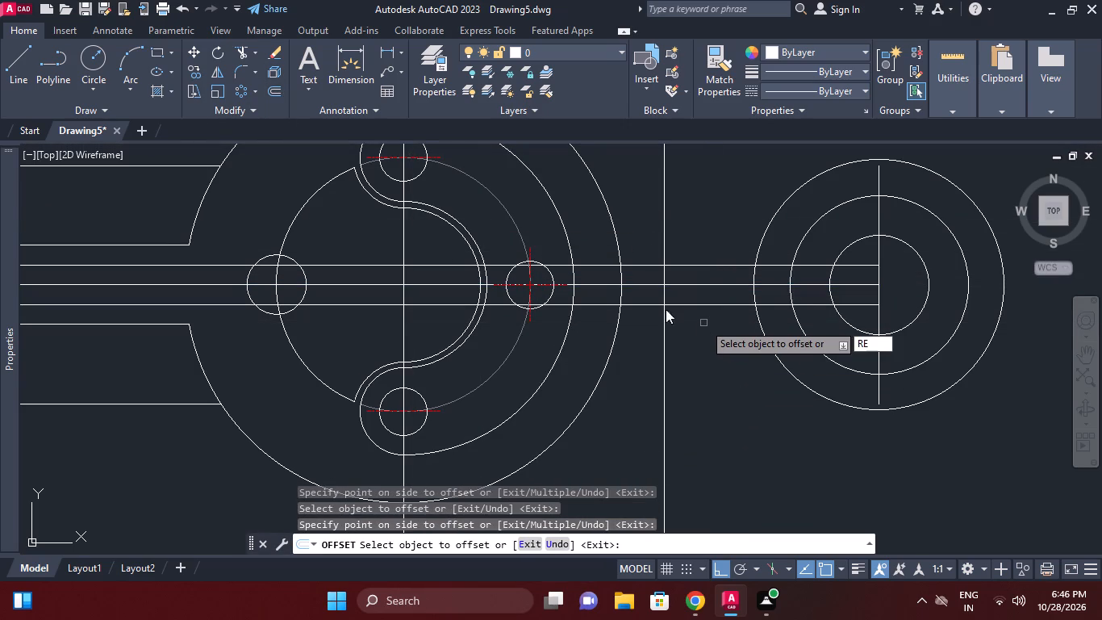
key(Escape)
Draw a rectangle between the two offset lines, from the vertical construction line to the vertical centreline of the concentric circles.
click(149, 52)
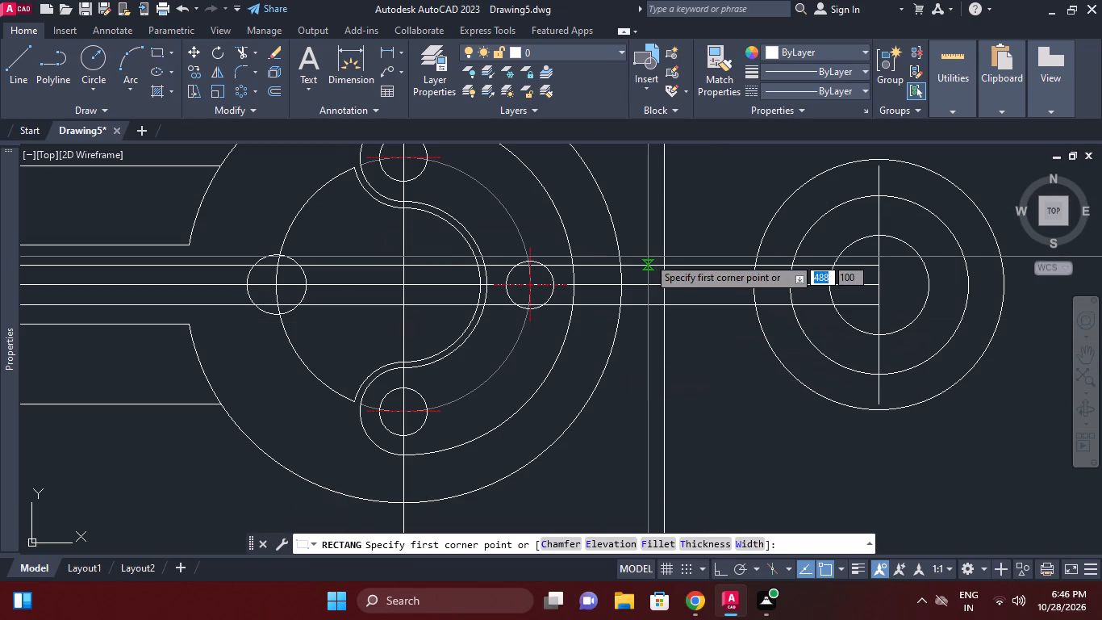
click(662, 263)
click(878, 306)
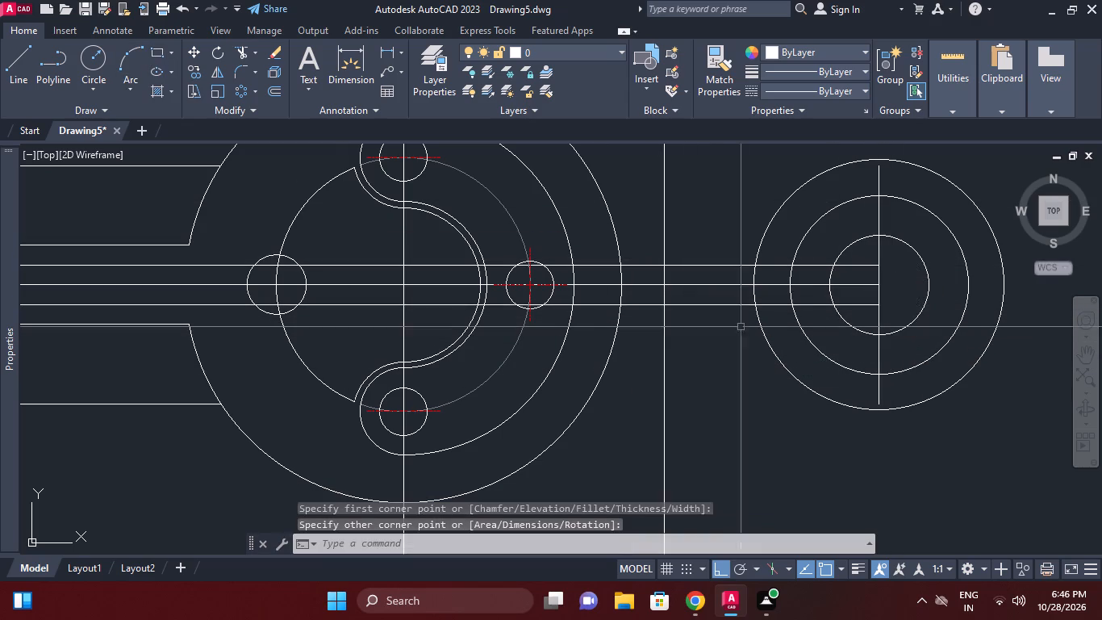
Erase the two full-length lines offset 5 mm above and below the horizontal centreline.
click(645, 303)
click(649, 266)
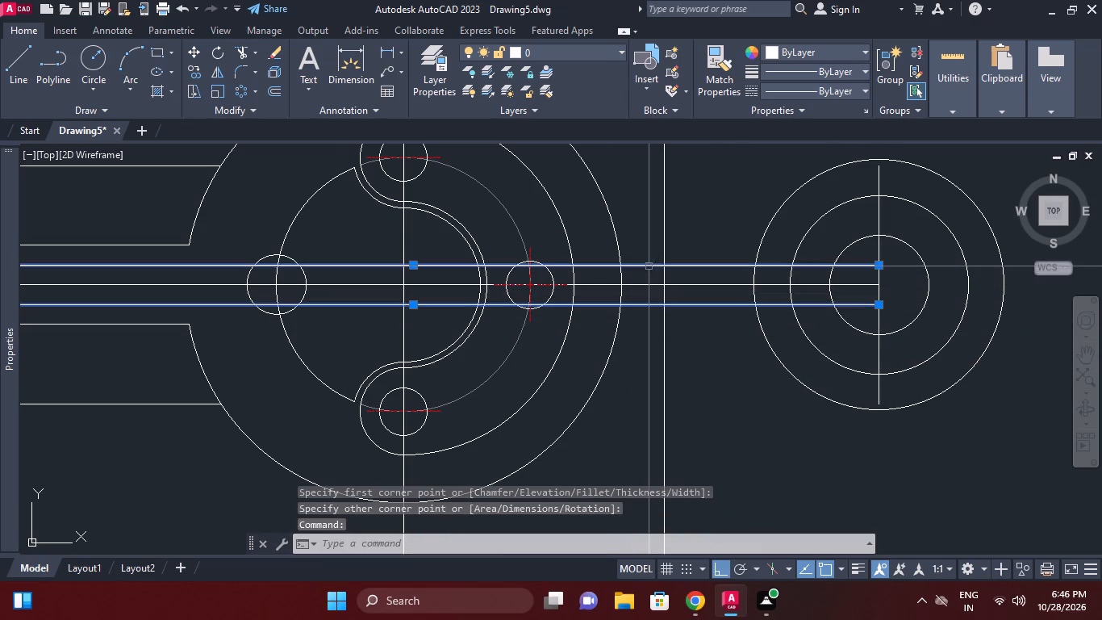
right_click(745, 383)
click(801, 284)
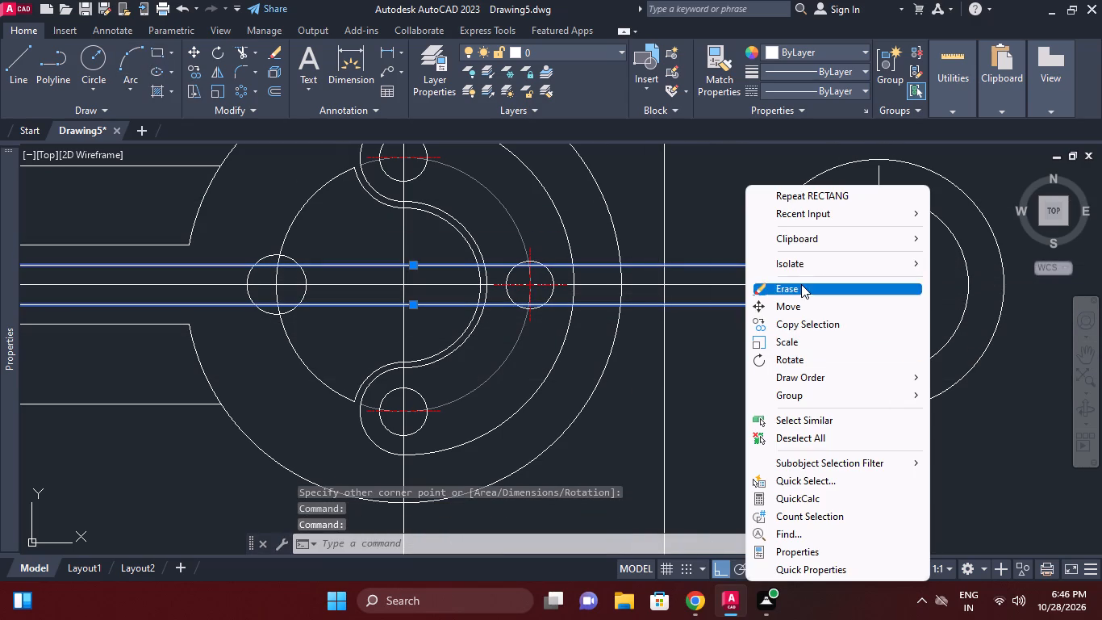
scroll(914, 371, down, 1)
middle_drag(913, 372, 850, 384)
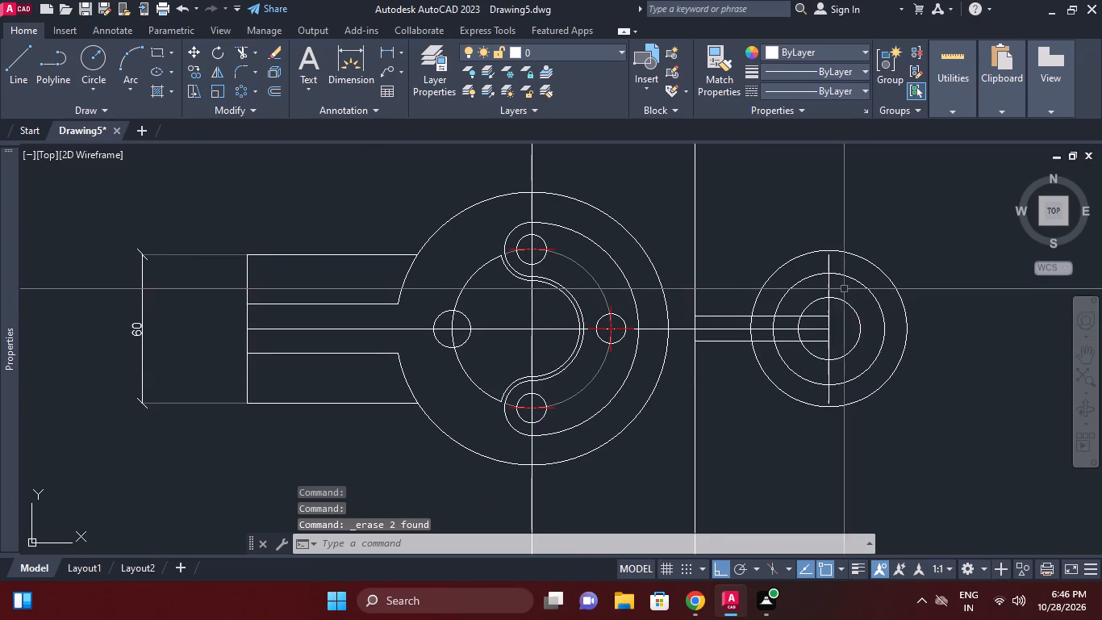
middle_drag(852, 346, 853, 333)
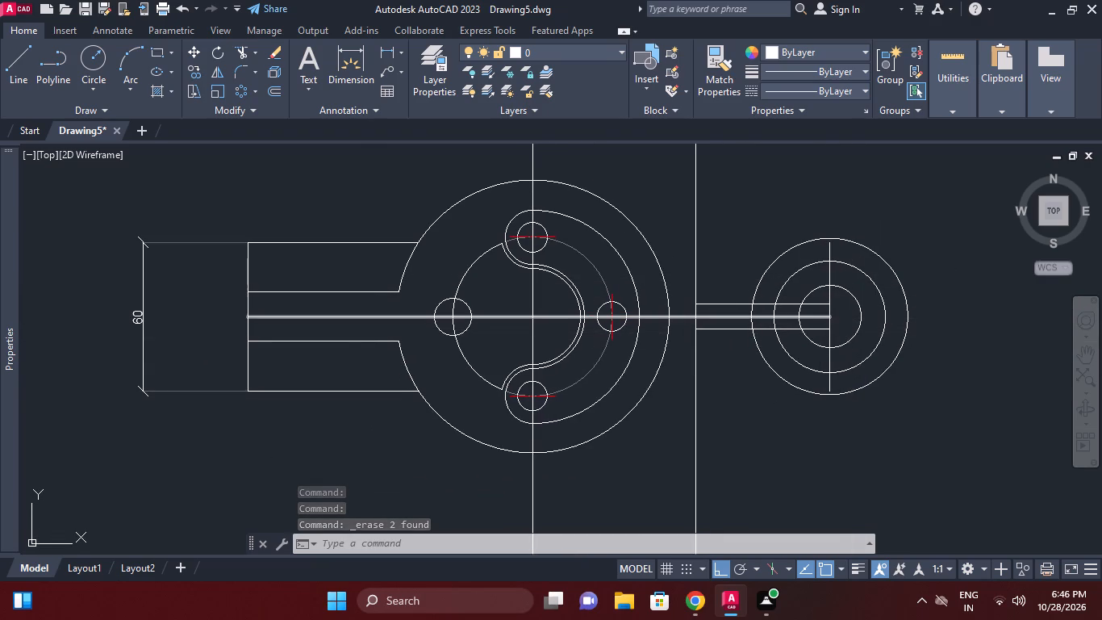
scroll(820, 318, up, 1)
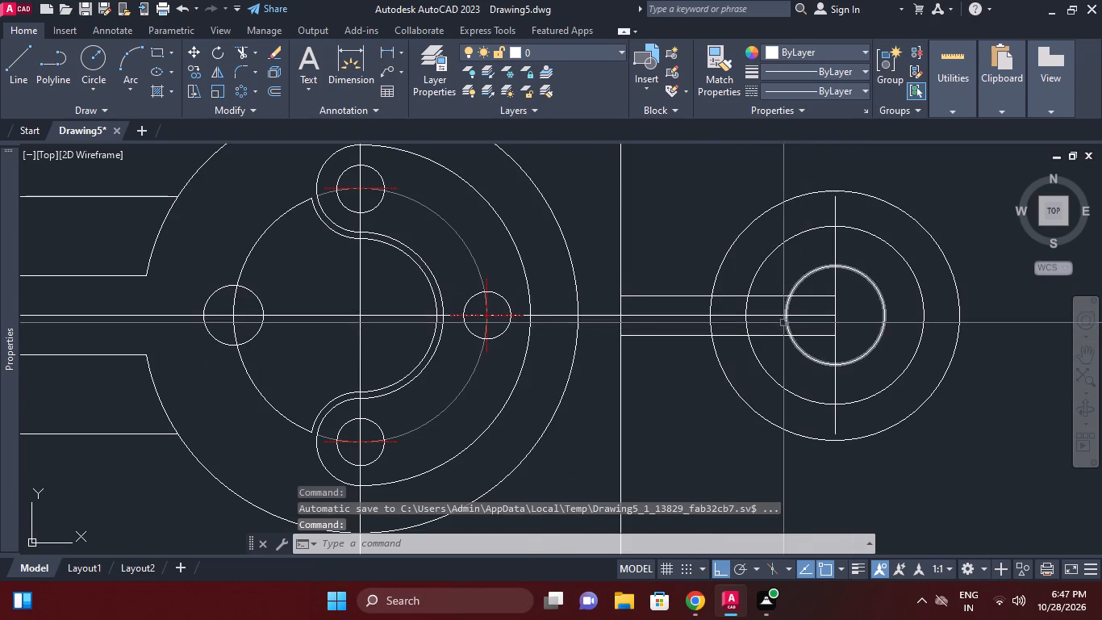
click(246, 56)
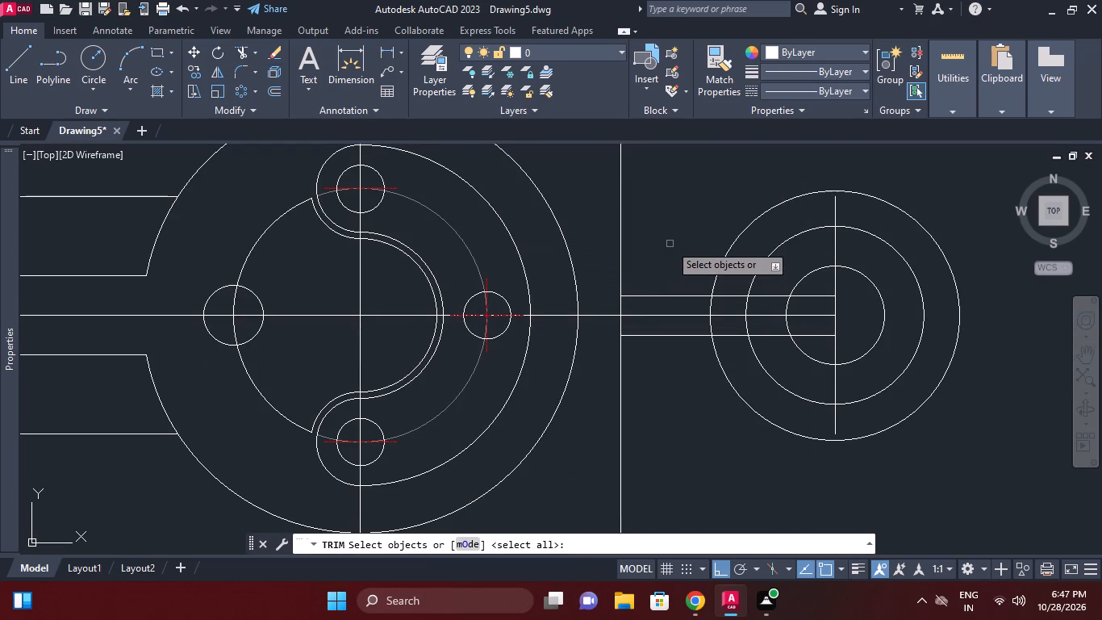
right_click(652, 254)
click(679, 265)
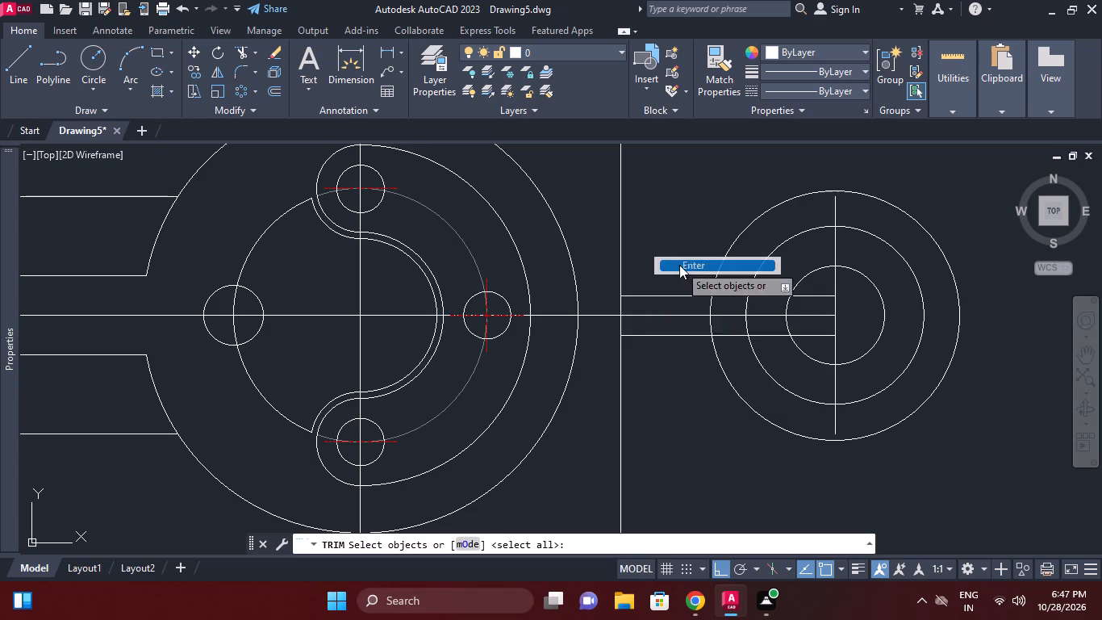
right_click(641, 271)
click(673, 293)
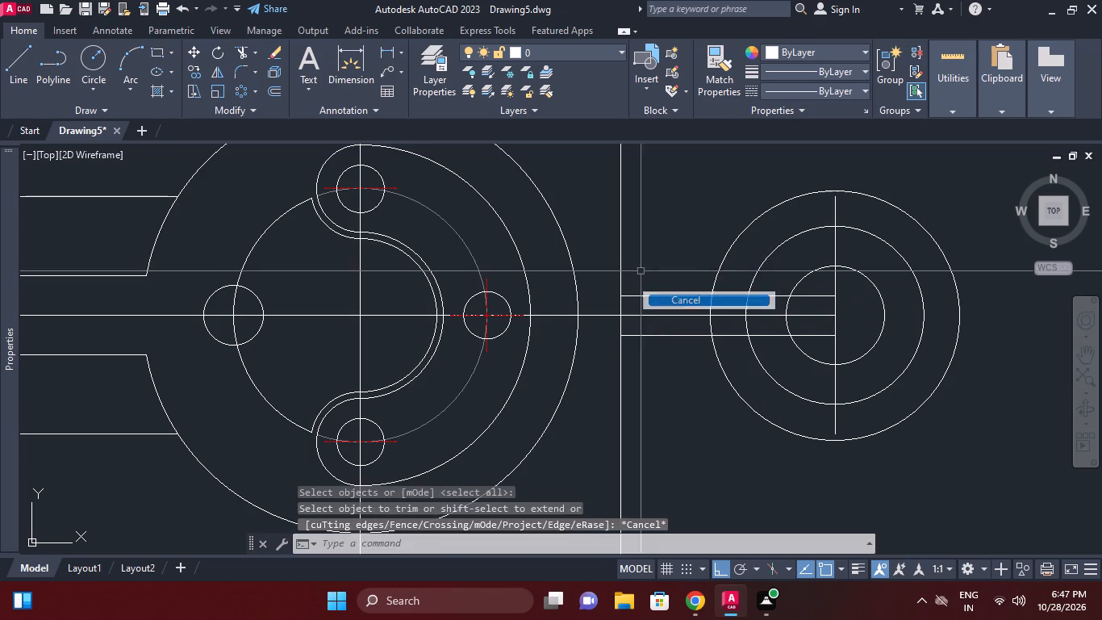
Erase the vertical construction line between the body and the concentric circles.
click(630, 258)
click(609, 218)
right_click(627, 224)
click(668, 260)
Trim the rectangle's upper and lower edges between the 45 mm and 25 mm circles.
middle_click(639, 333)
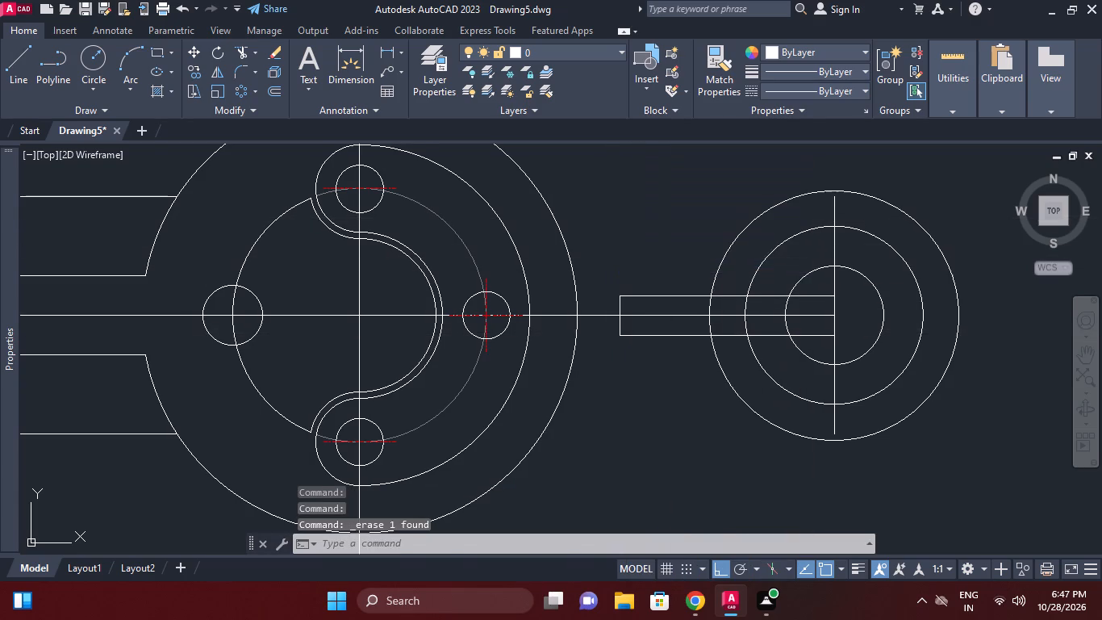
middle_drag(608, 352, 553, 351)
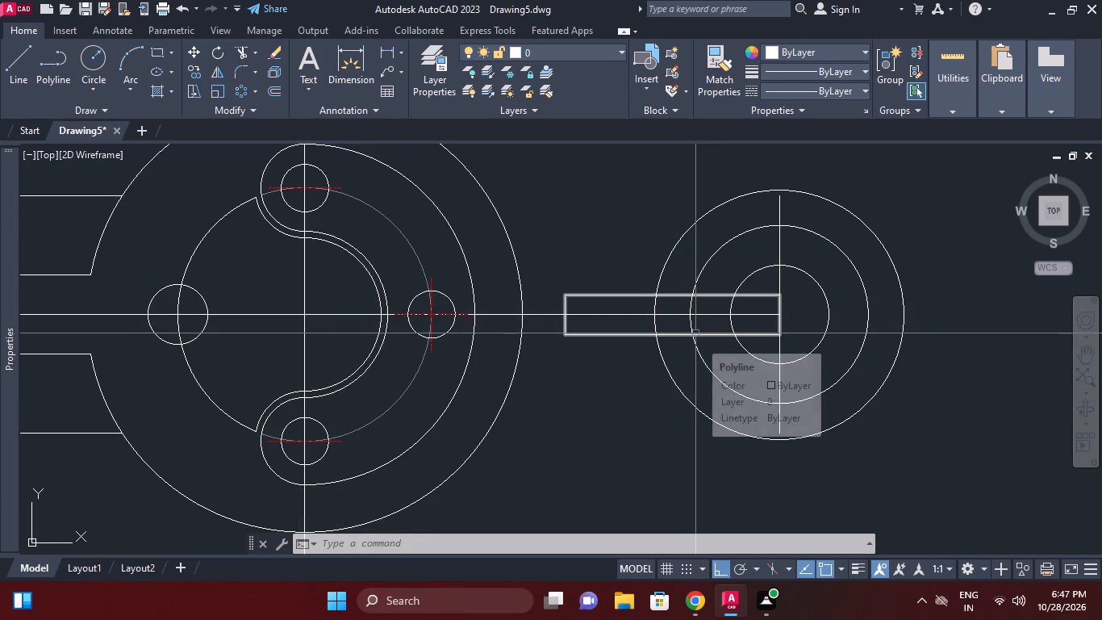
right_click(621, 248)
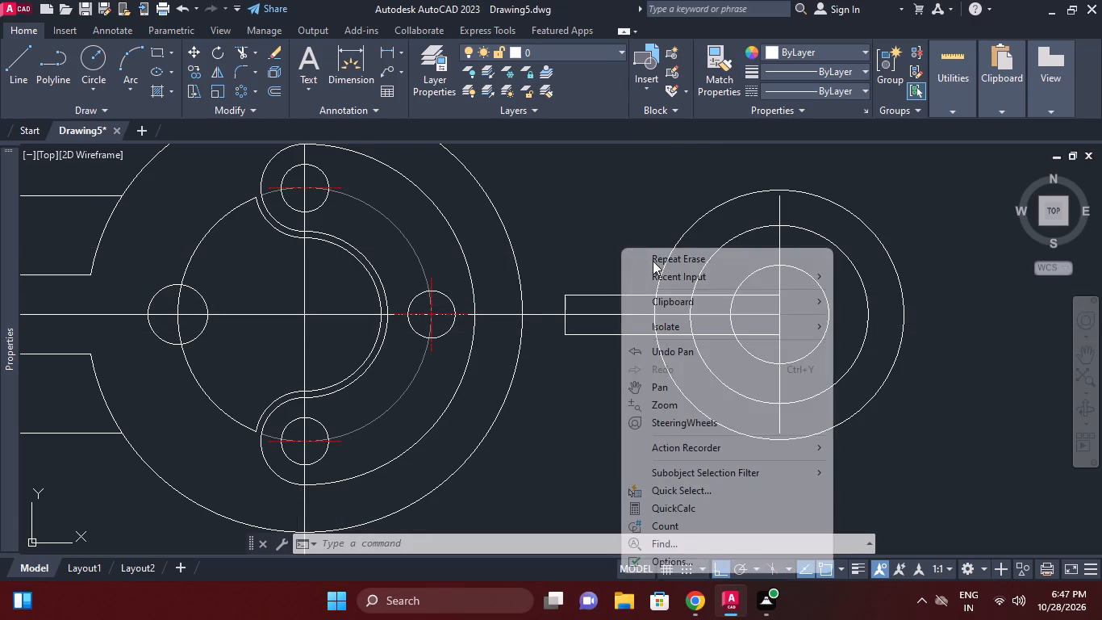
click(670, 279)
click(863, 293)
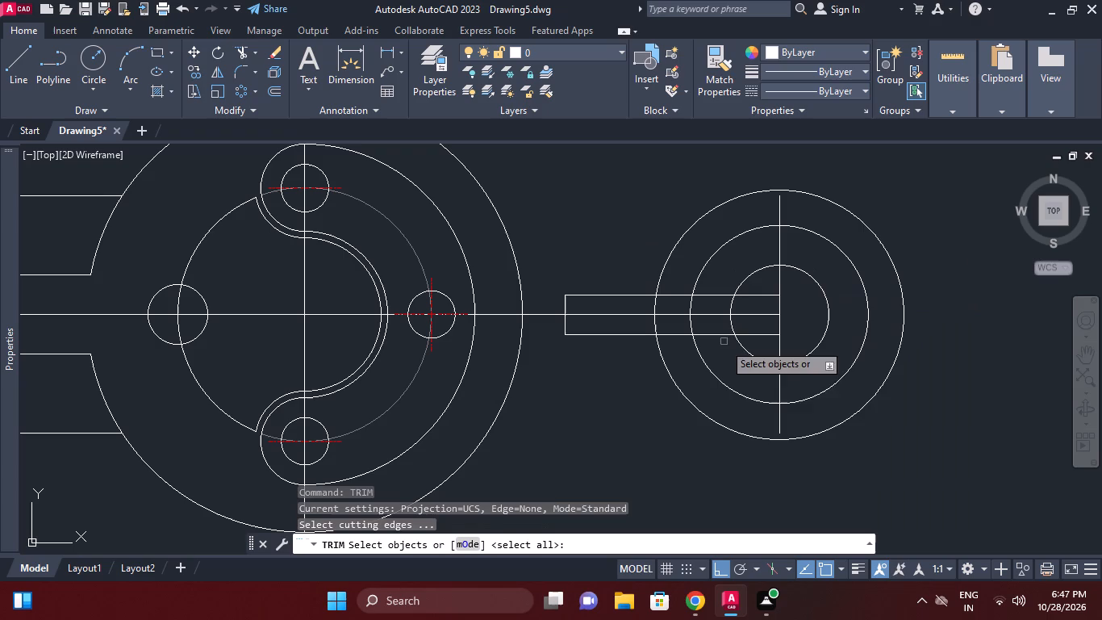
right_click(819, 336)
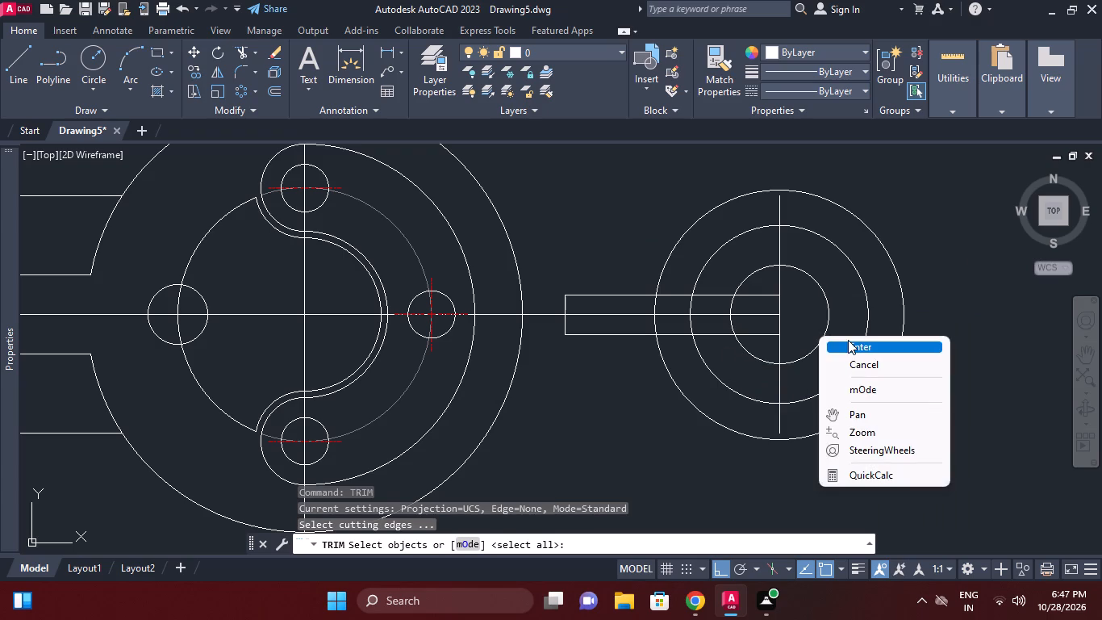
click(848, 340)
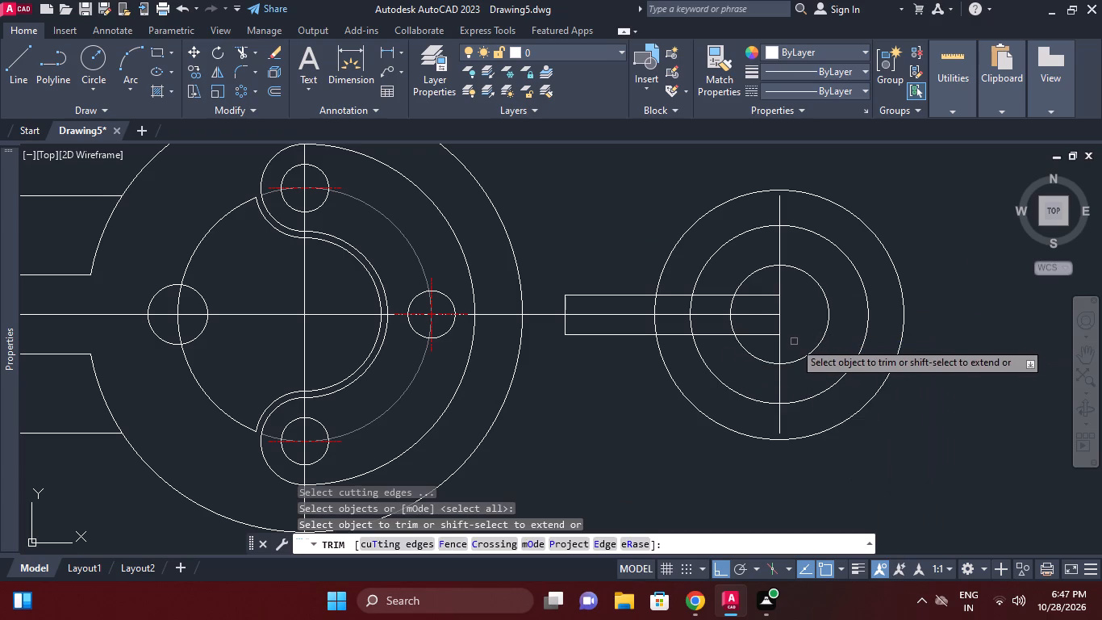
click(717, 299)
click(712, 292)
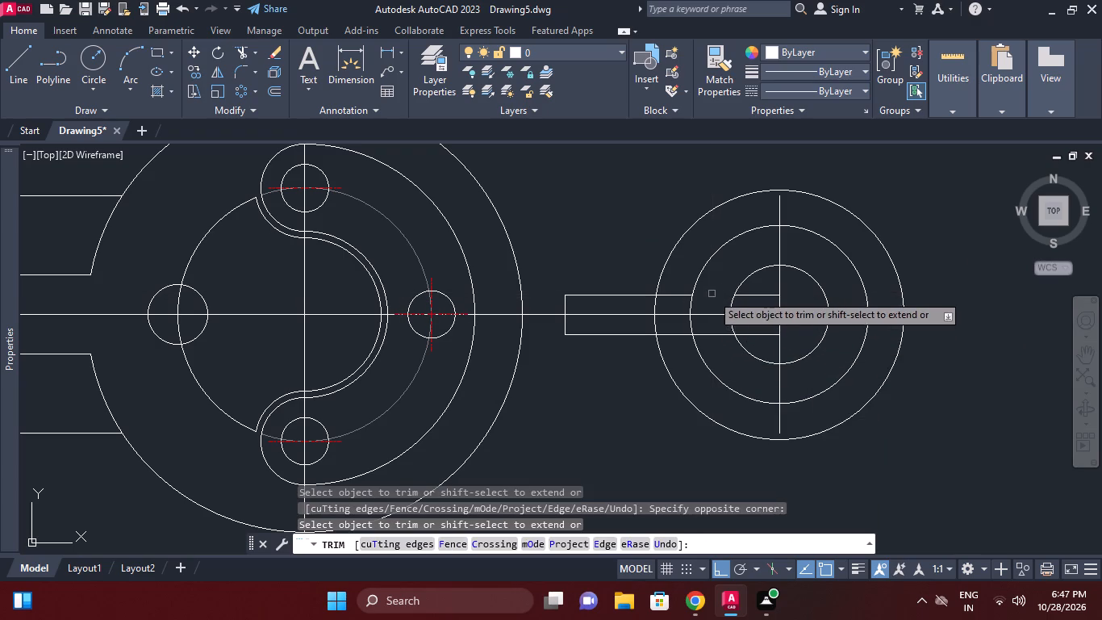
click(708, 331)
click(704, 335)
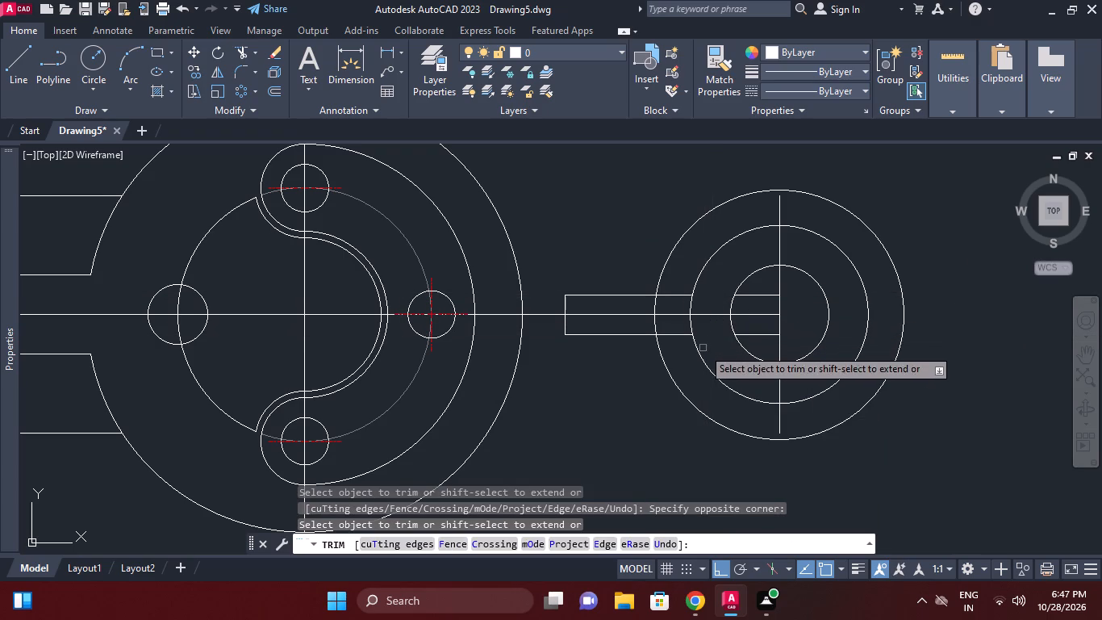
Trim the part of the 63 mm circle that lies inside the rectangle, on both sides of the horizontal centreline.
click(656, 329)
click(656, 308)
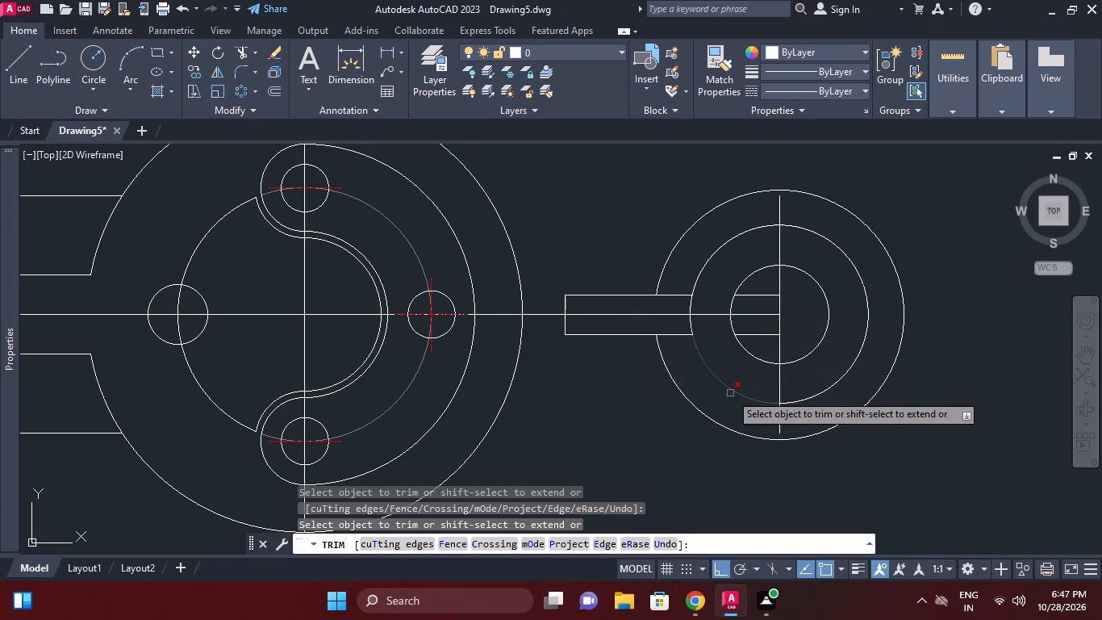
scroll(730, 393, down, 1)
right_click(793, 345)
click(840, 103)
Erase the leftover piece of the rectangle inside the 25 mm circle.
scroll(787, 295, up, 1)
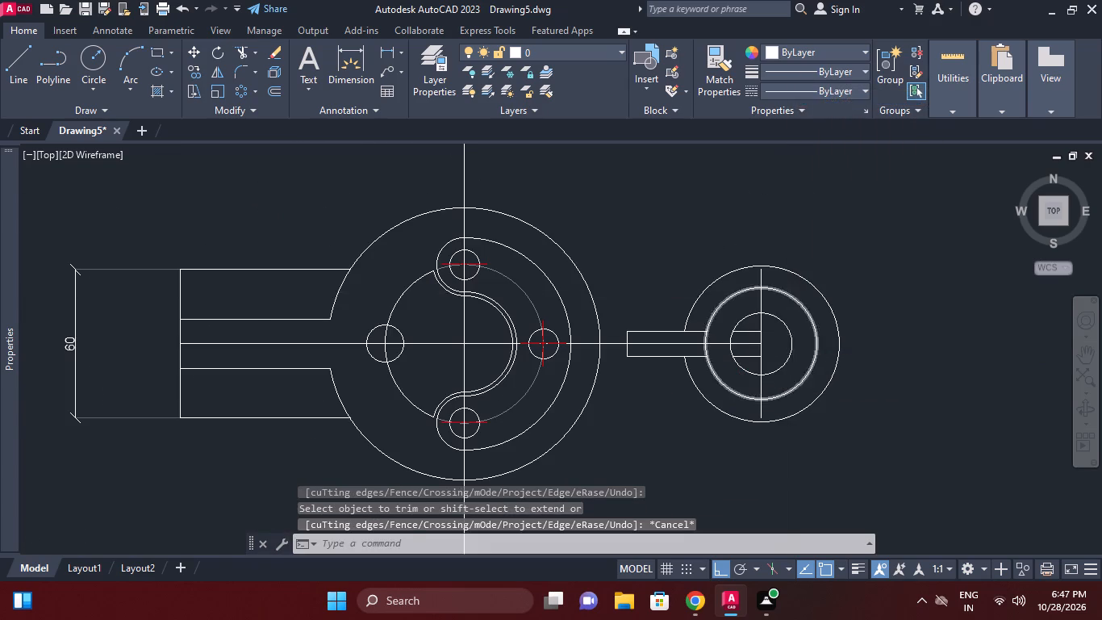
click(727, 361)
click(725, 348)
right_click(726, 363)
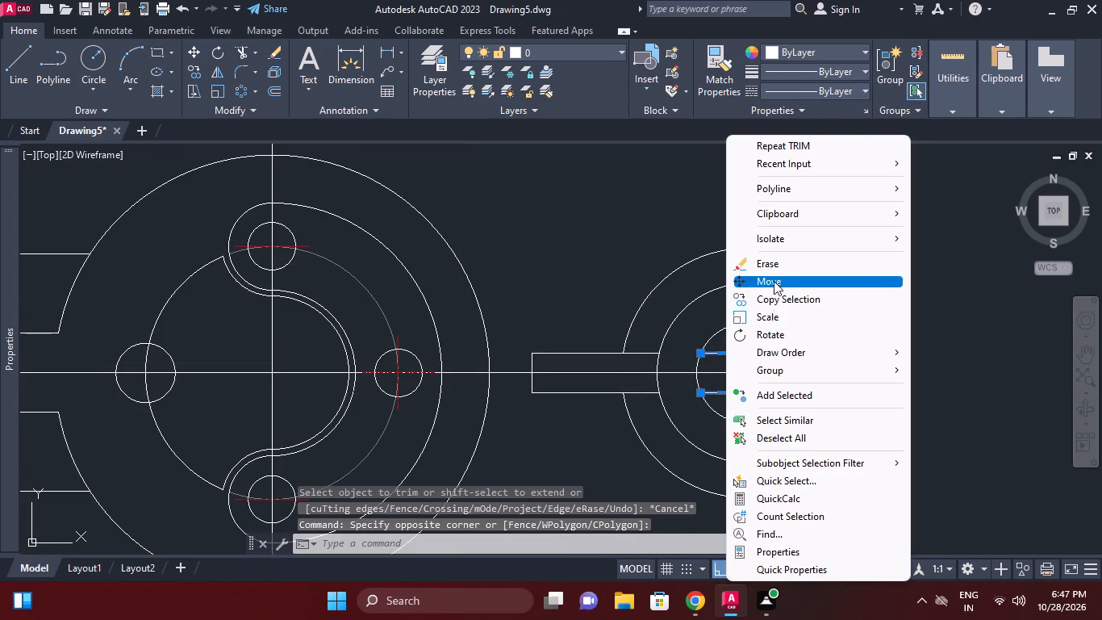
click(775, 269)
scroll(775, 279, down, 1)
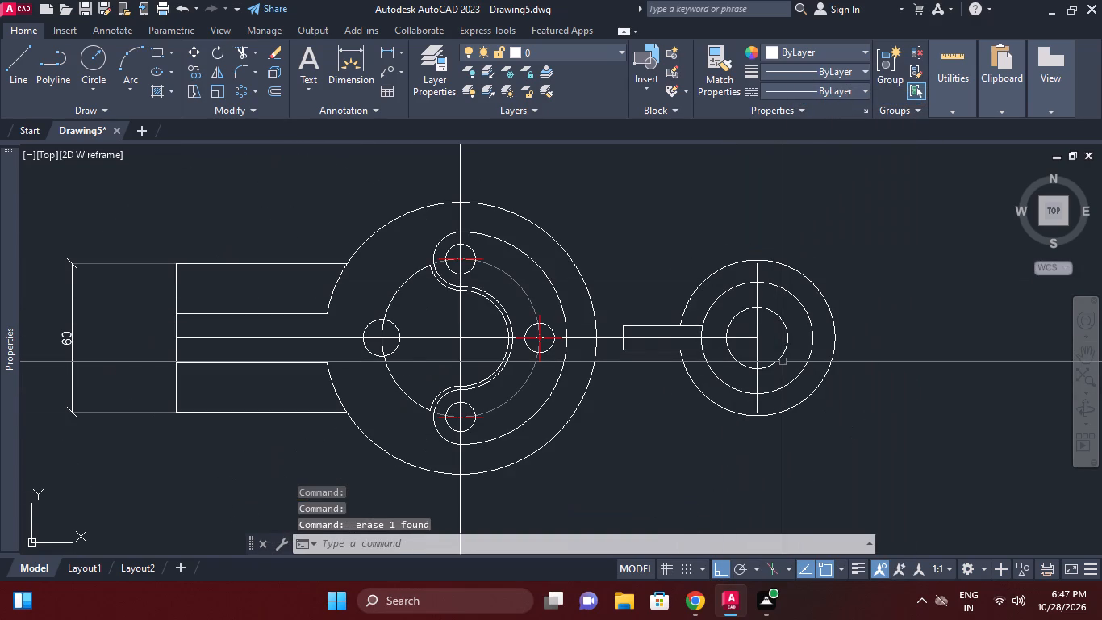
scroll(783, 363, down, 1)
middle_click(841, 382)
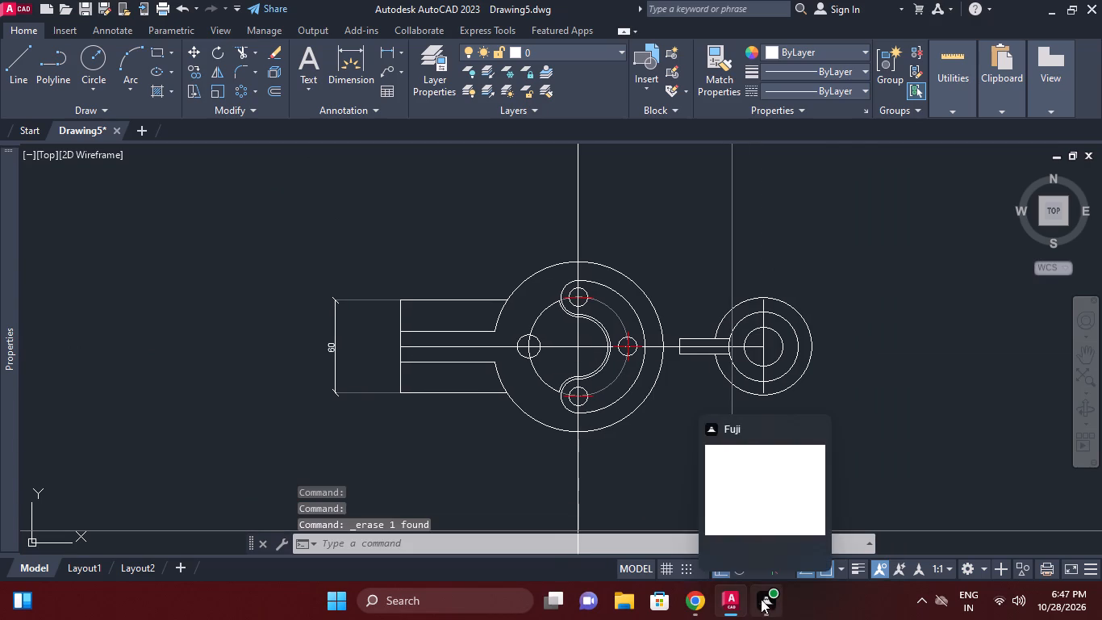
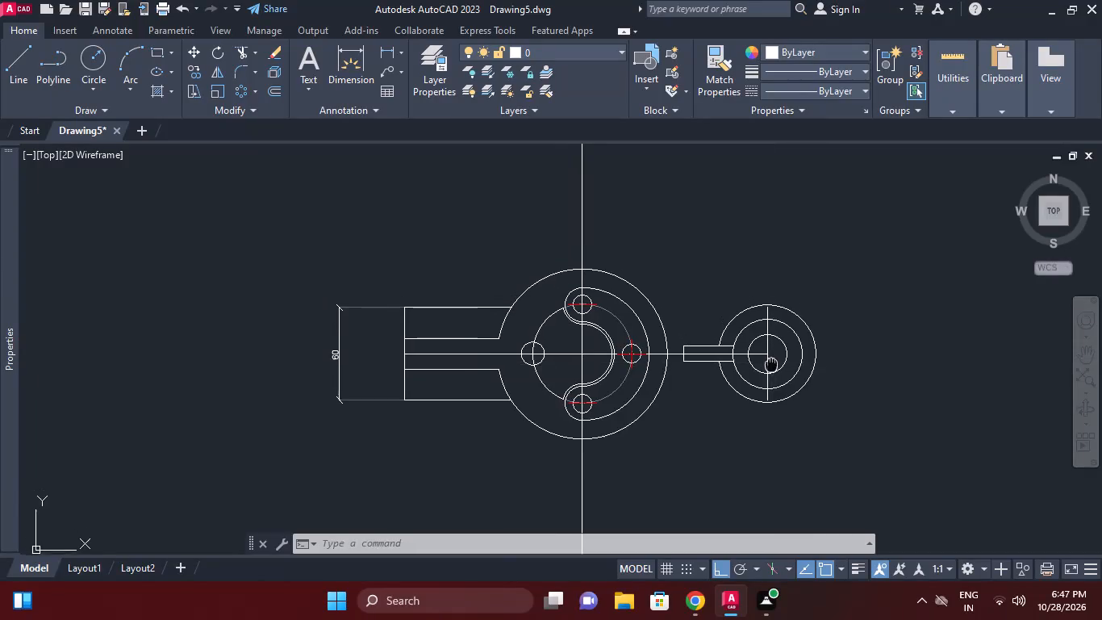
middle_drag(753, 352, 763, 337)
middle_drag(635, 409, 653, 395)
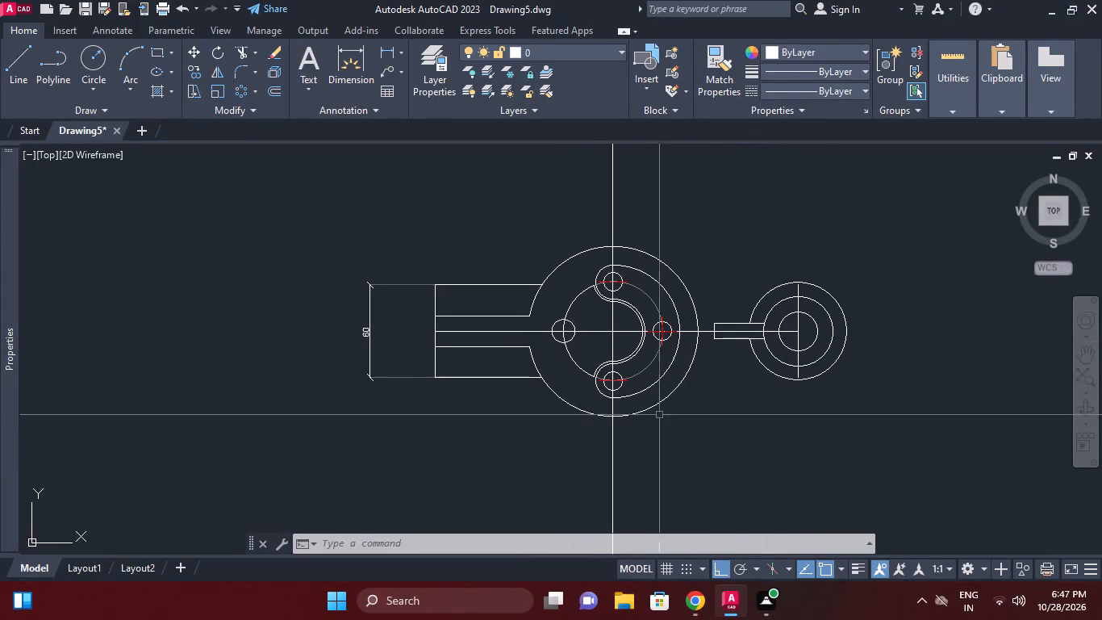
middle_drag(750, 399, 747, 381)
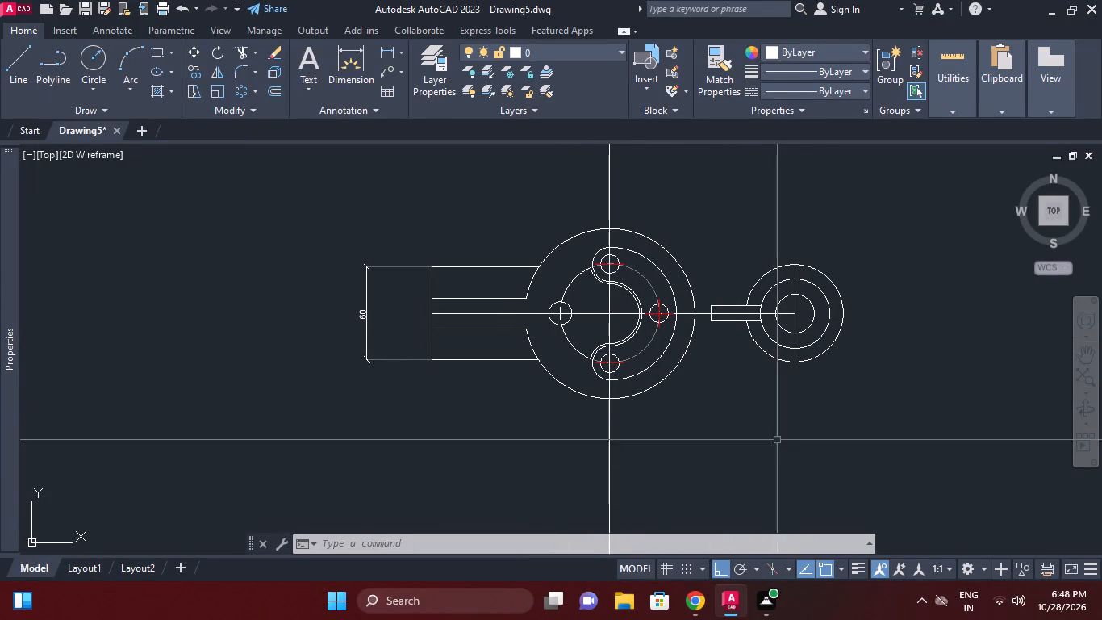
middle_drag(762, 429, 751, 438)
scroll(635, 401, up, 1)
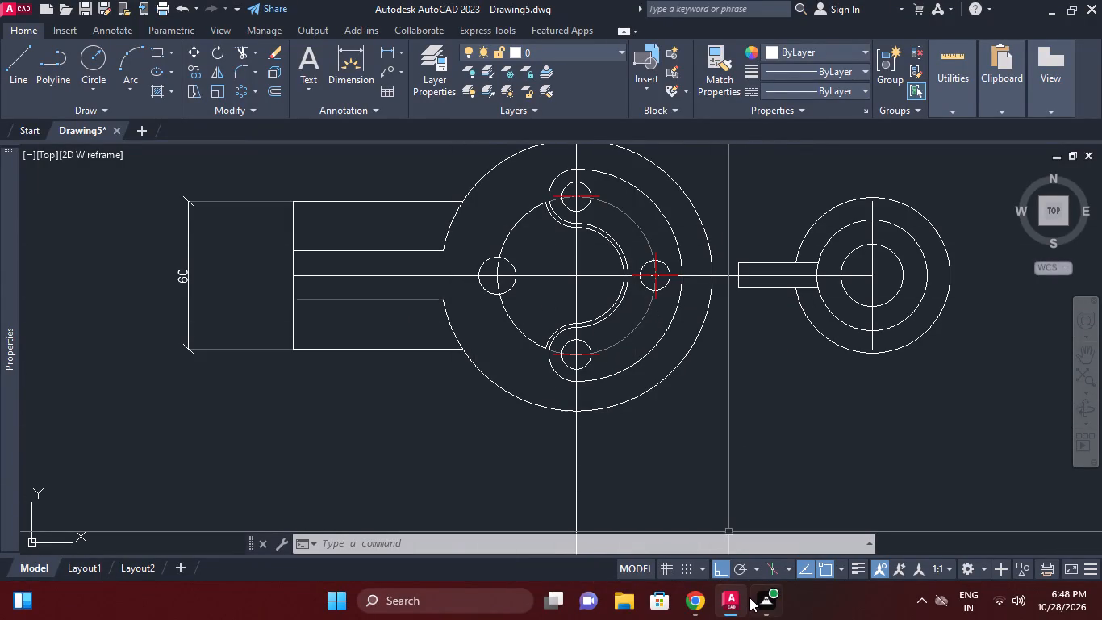
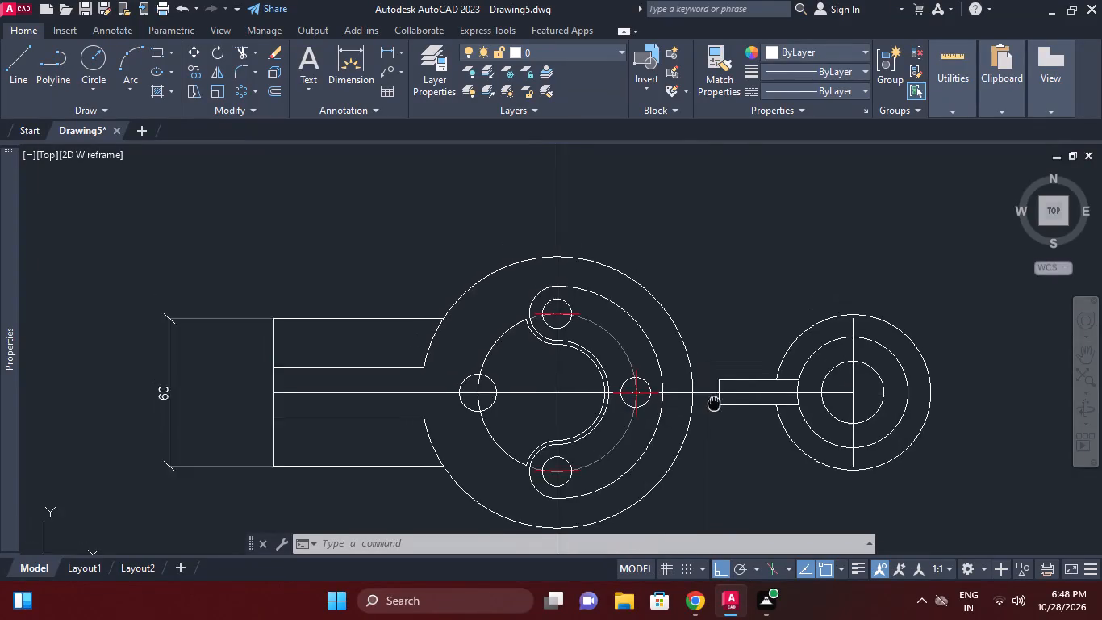
Offset the upper edge of the left arm upward by 85 mm.
middle_drag(698, 398, 703, 421)
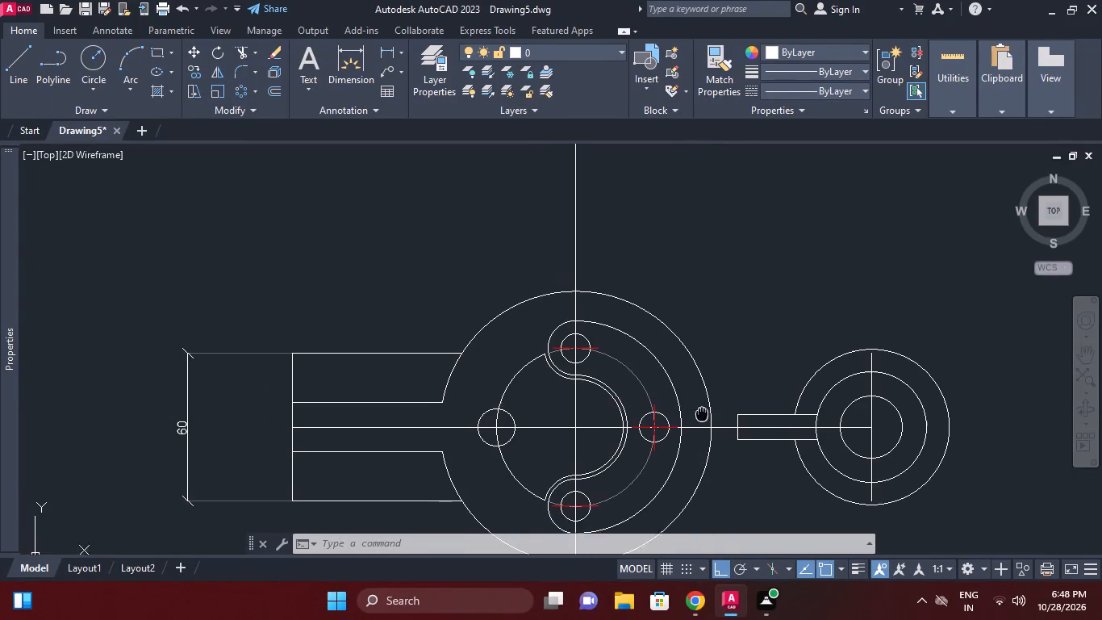
middle_drag(703, 421, 703, 414)
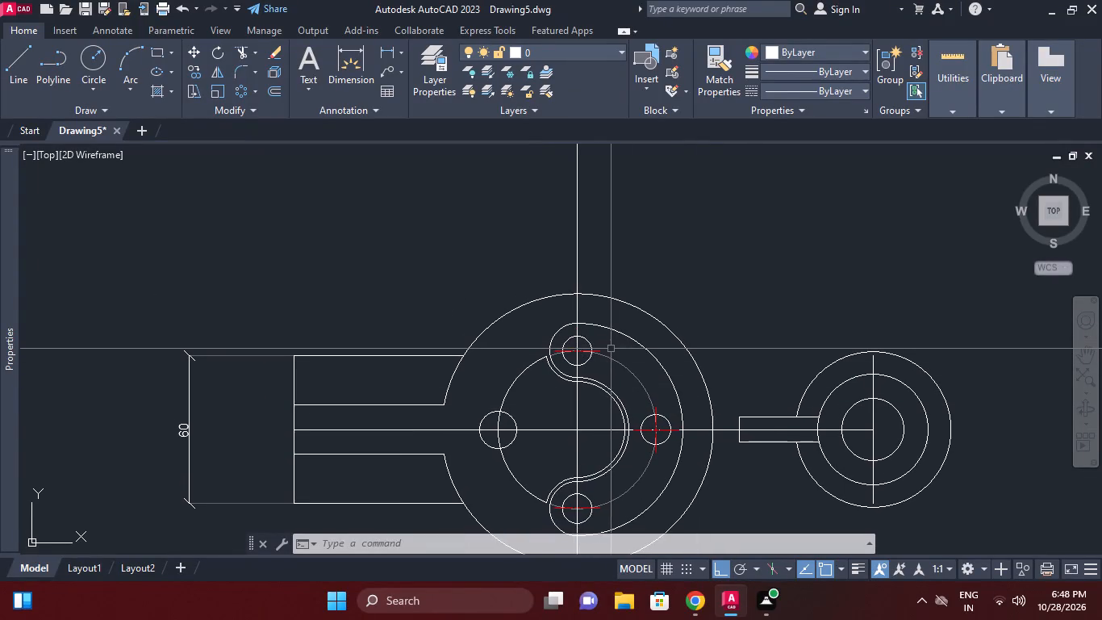
middle_drag(611, 349, 622, 349)
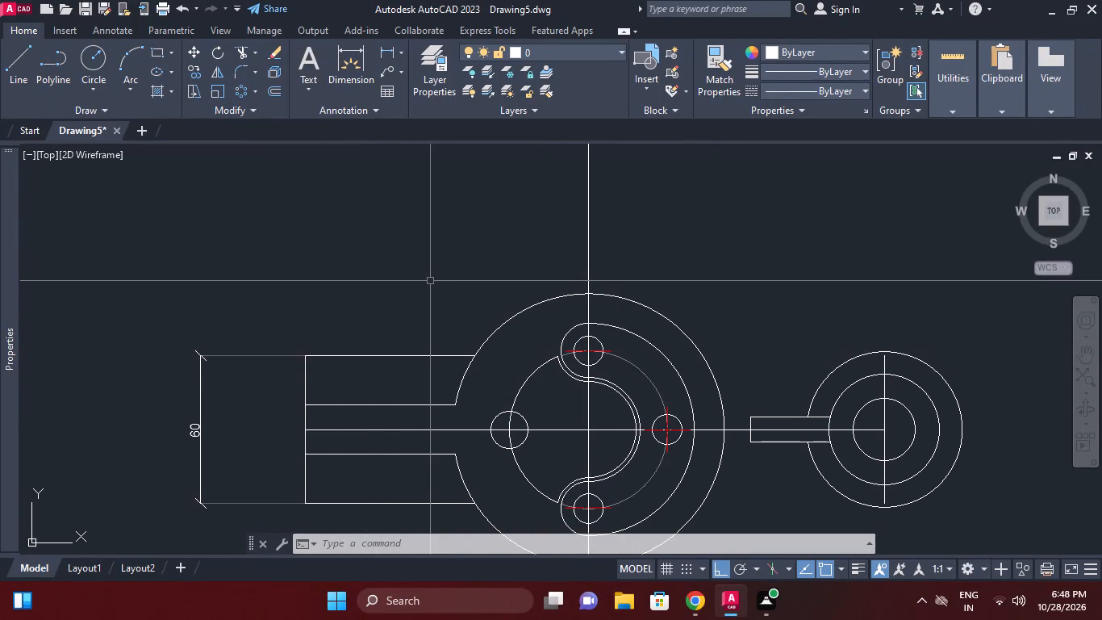
click(279, 90)
text(85)
key(Return)
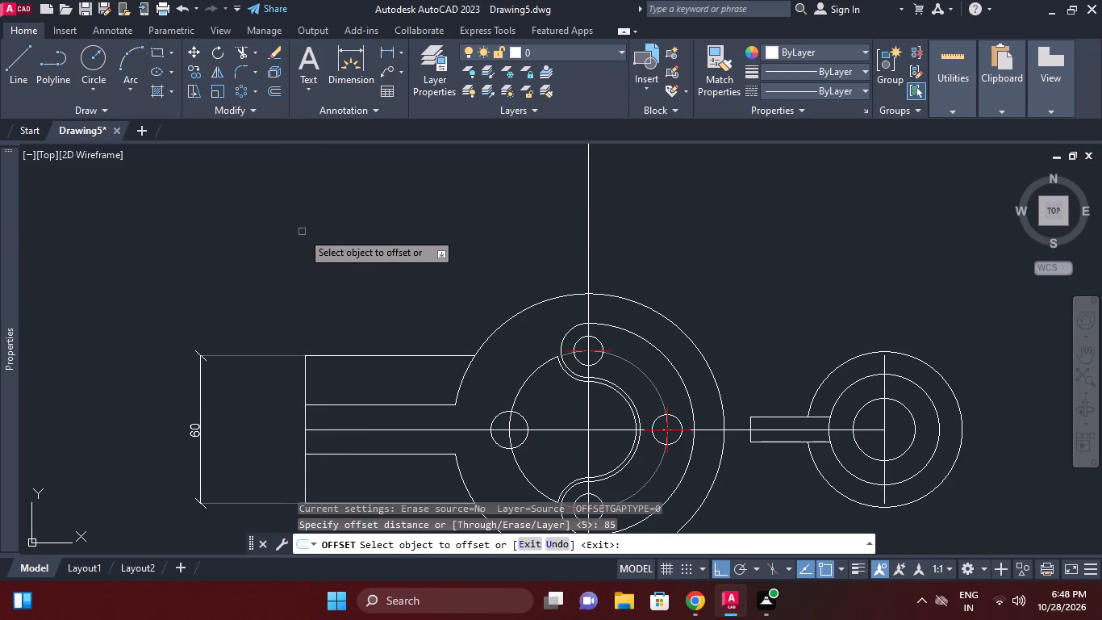
click(387, 354)
click(411, 255)
scroll(476, 213, down, 1)
middle_drag(476, 223, 479, 263)
right_click(560, 234)
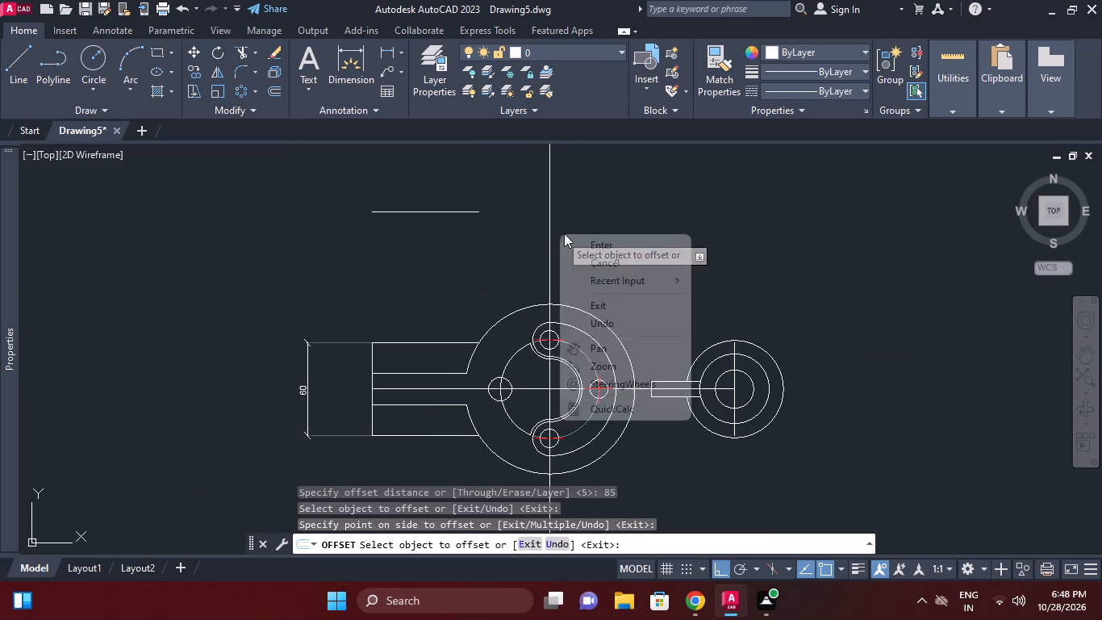
click(601, 253)
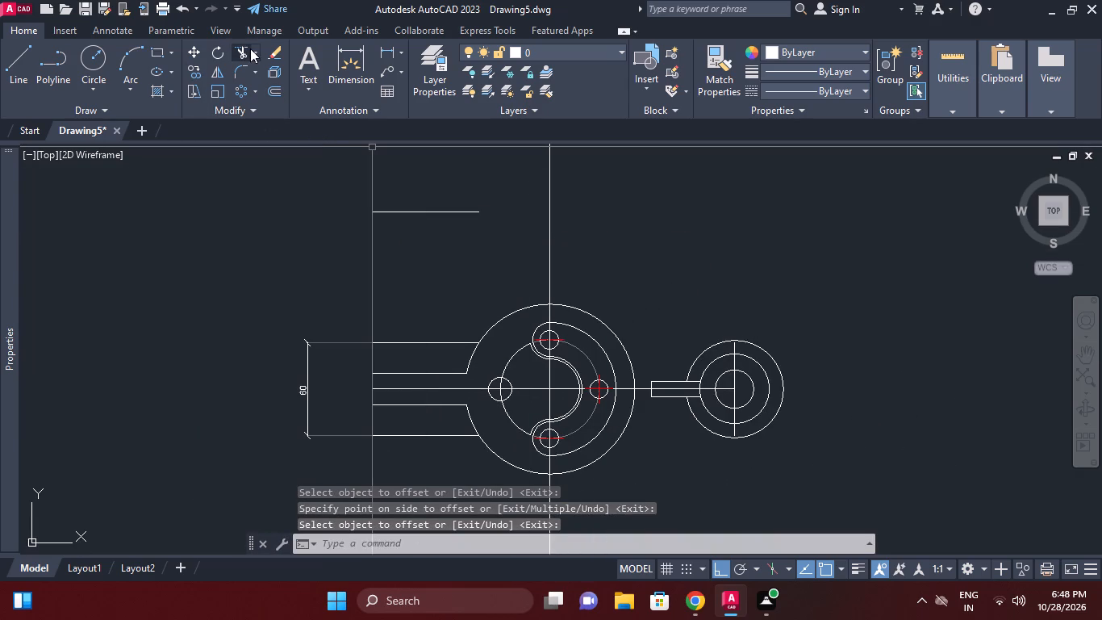
Extend the new horizontal line above the body to the body's vertical centreline.
click(251, 48)
click(266, 105)
click(599, 213)
click(482, 163)
right_click(482, 163)
click(472, 204)
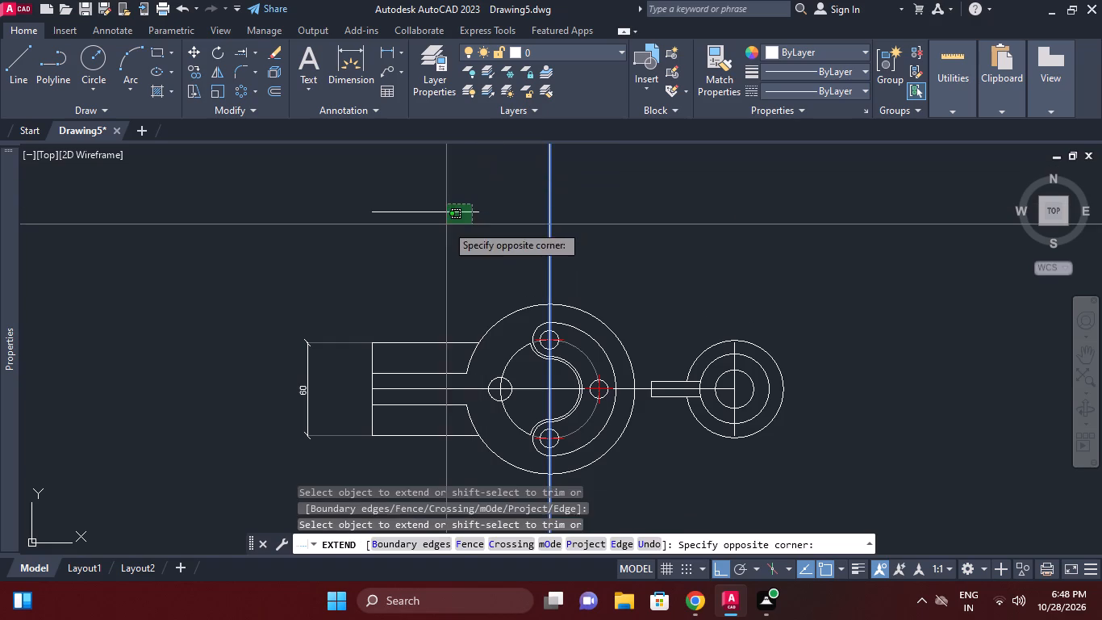
click(445, 225)
right_click(446, 226)
click(505, 250)
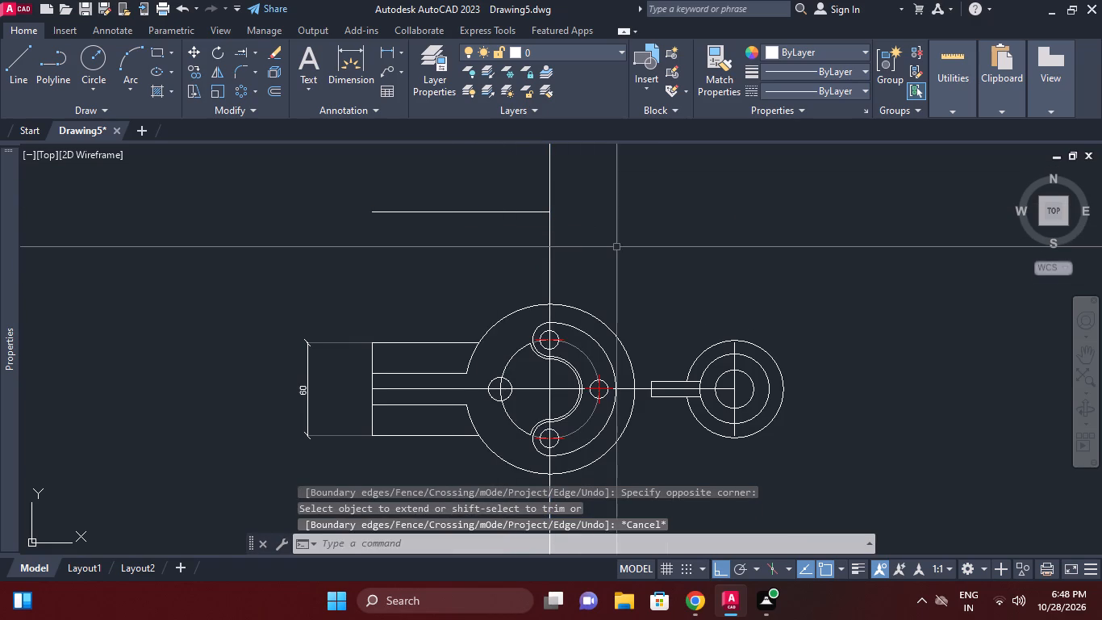
Offset the body's vertical centreline by 60/2 mm to both sides.
middle_drag(669, 266, 673, 248)
middle_click(756, 229)
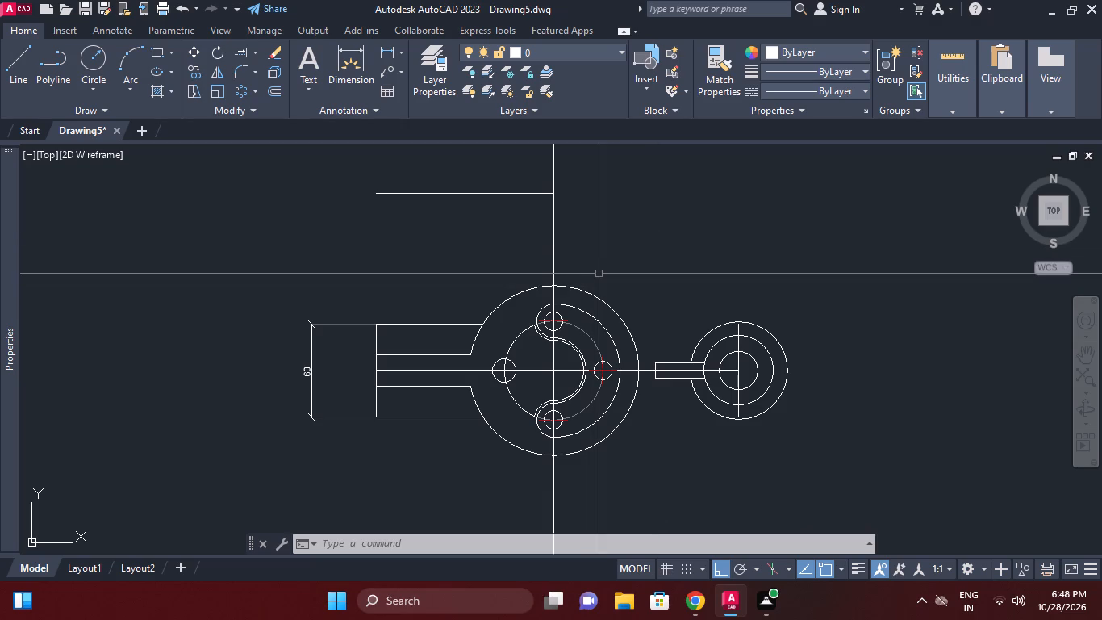
click(277, 94)
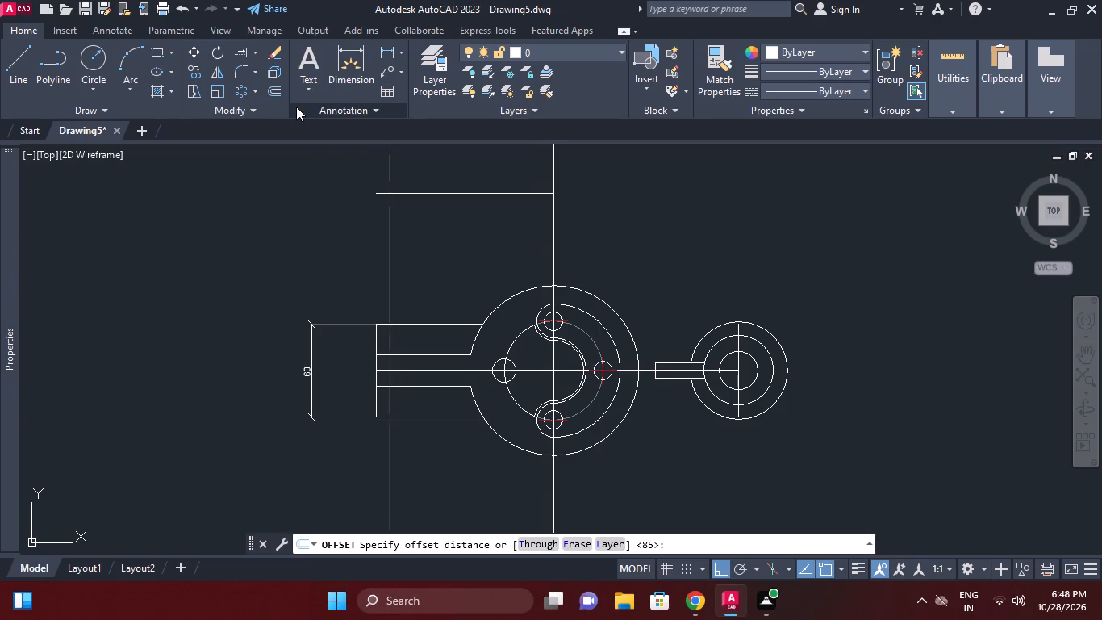
text(60/2)
key(Return)
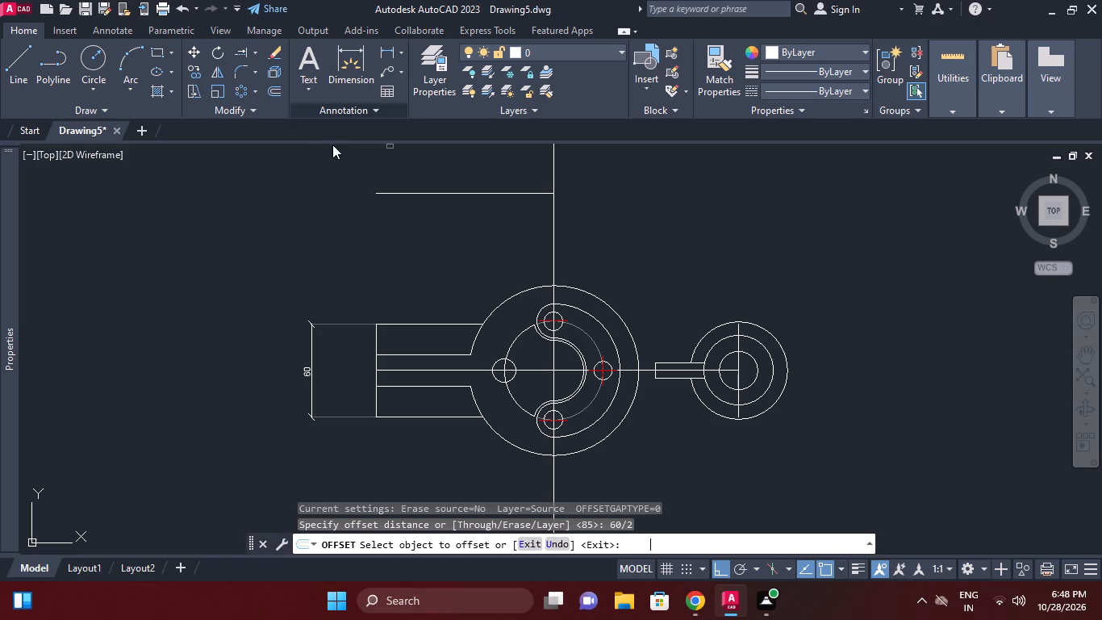
click(557, 220)
click(553, 215)
click(549, 207)
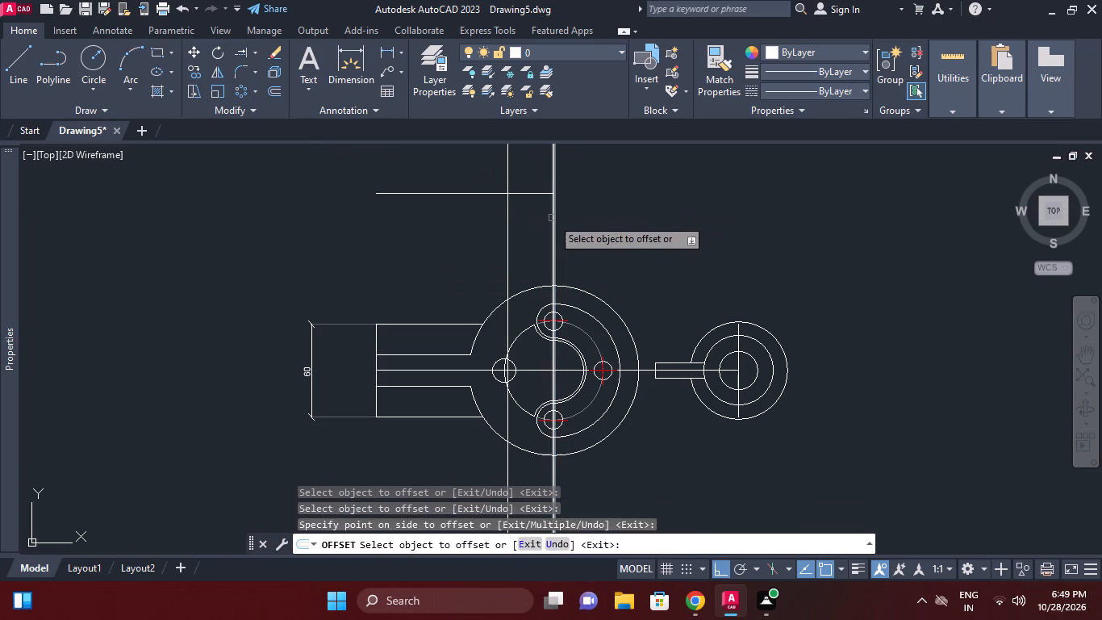
click(552, 218)
click(569, 216)
right_click(619, 218)
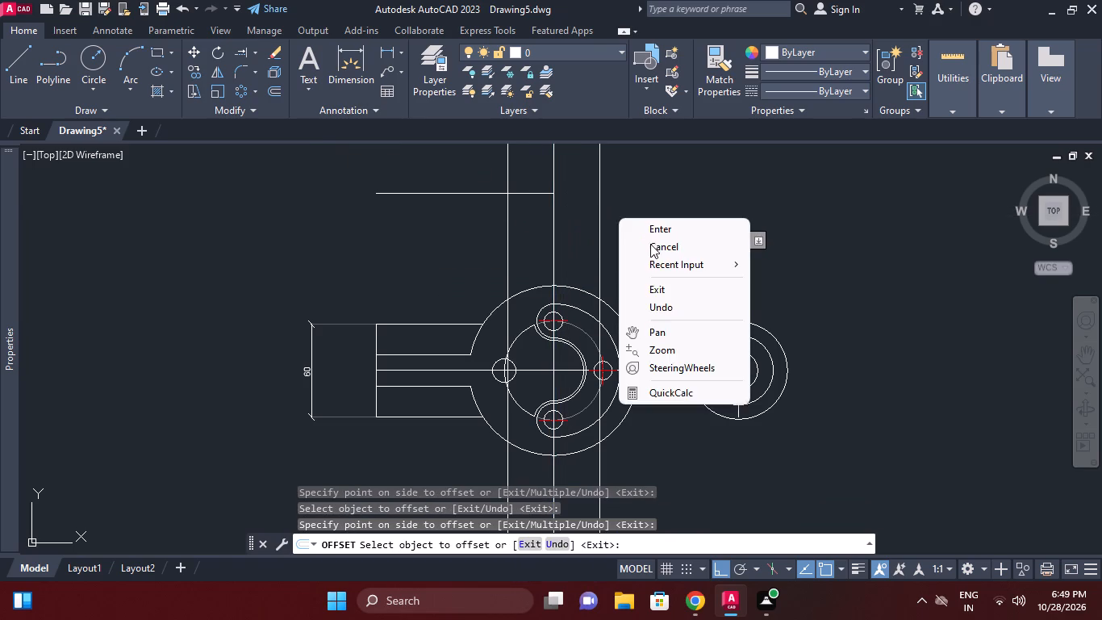
click(650, 244)
Extend the horizontal line above the body to the offset line on the far side of the centreline.
click(246, 47)
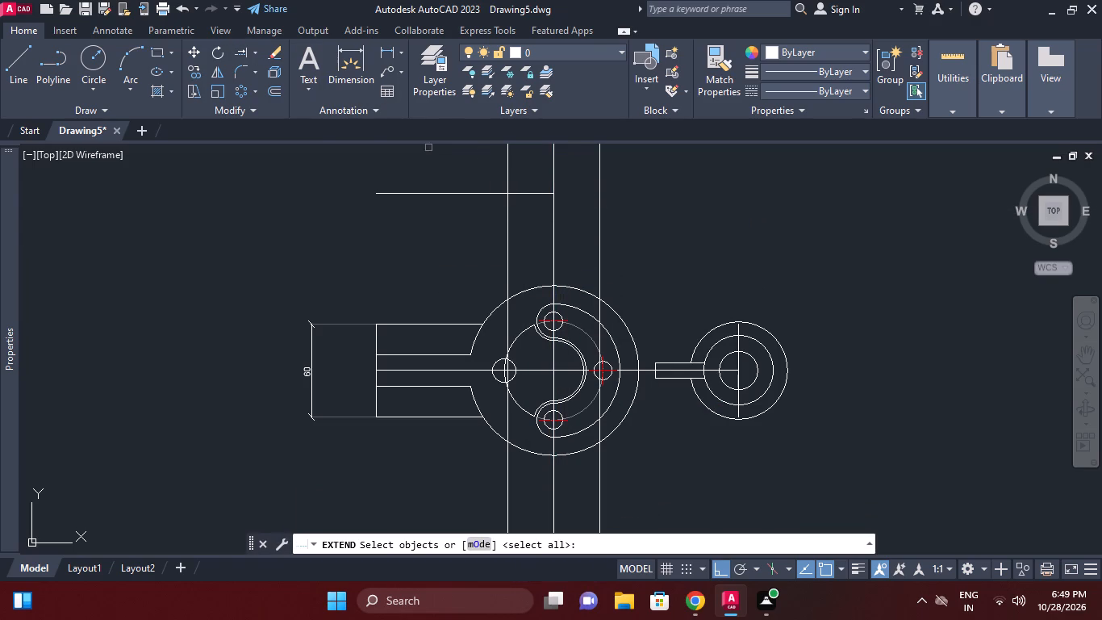
click(602, 207)
right_click(583, 182)
click(536, 185)
click(533, 200)
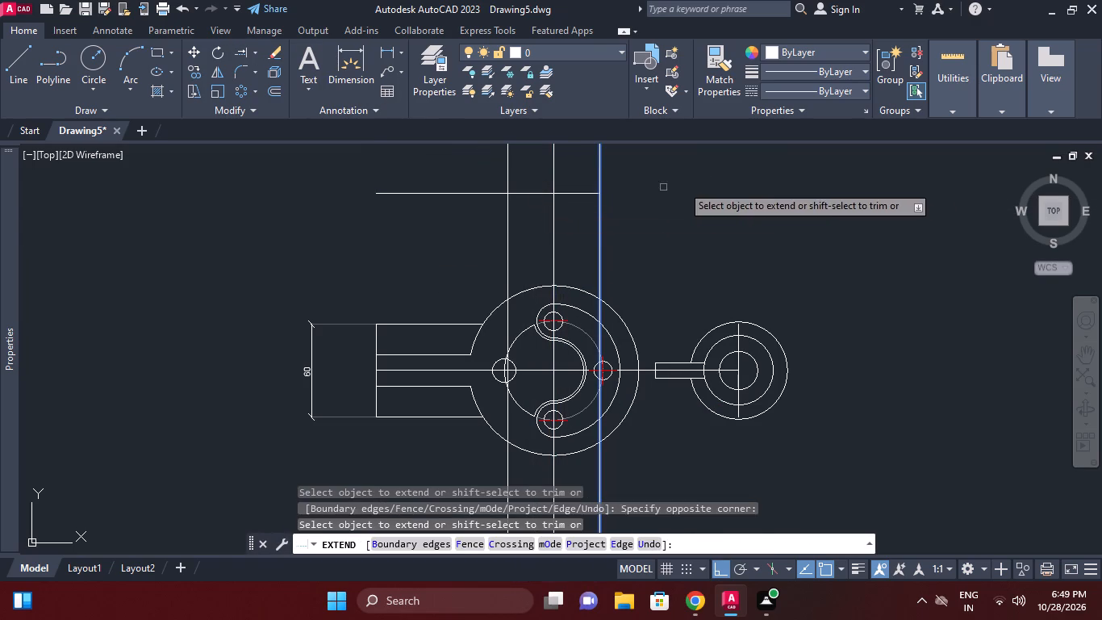
right_click(703, 179)
click(724, 203)
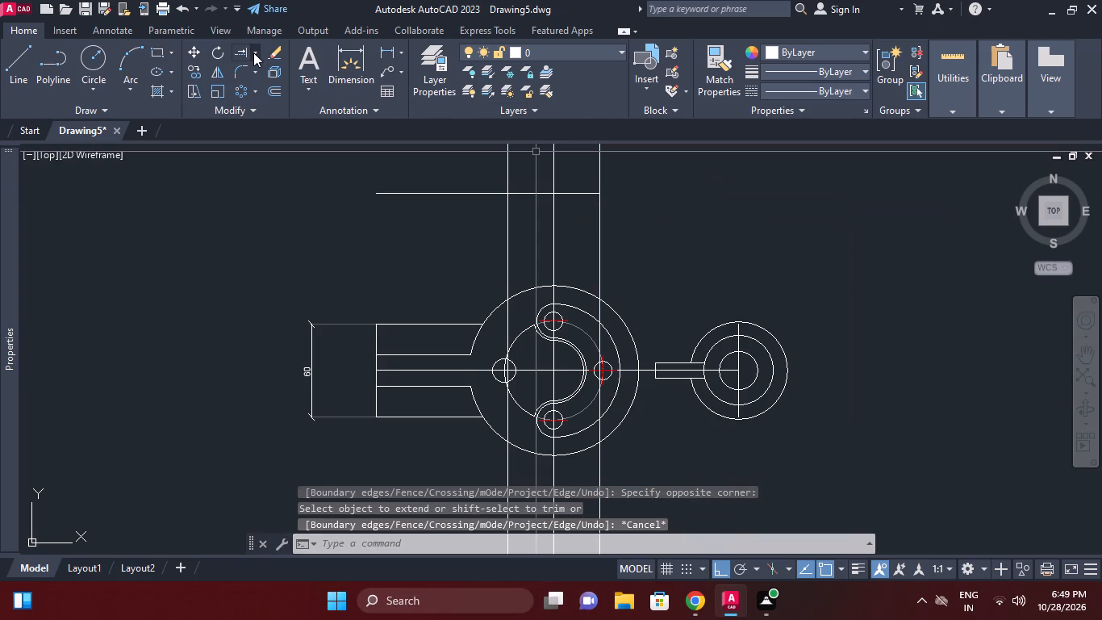
Trim the part of the upper horizontal line that overhangs beyond the left offset vertical line.
click(253, 52)
click(273, 79)
right_click(303, 216)
click(397, 222)
click(424, 223)
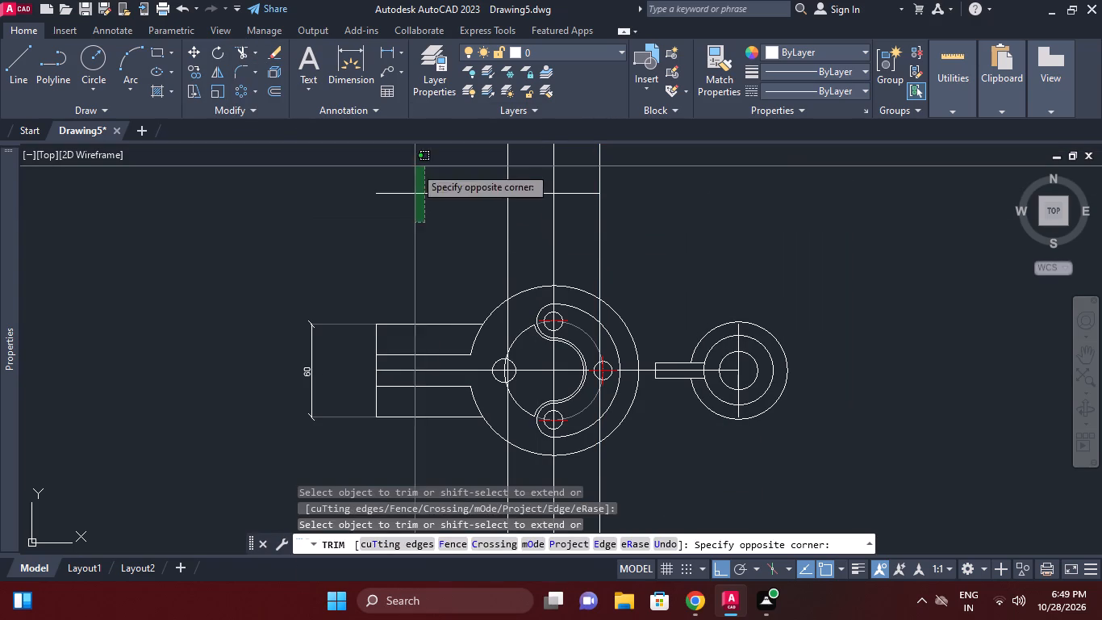
click(415, 166)
right_click(424, 213)
click(474, 231)
Trim both offset vertical lines above the horizontal line to close the top of the upper arm.
right_click(474, 218)
click(515, 225)
click(545, 221)
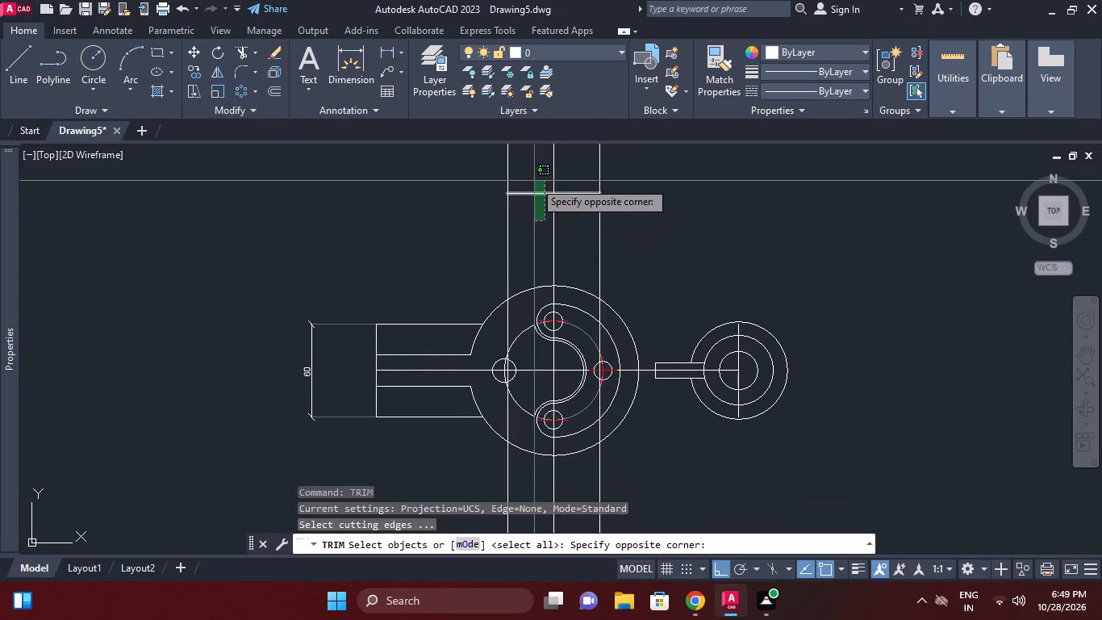
click(534, 181)
right_click(534, 181)
click(616, 177)
double_click(563, 163)
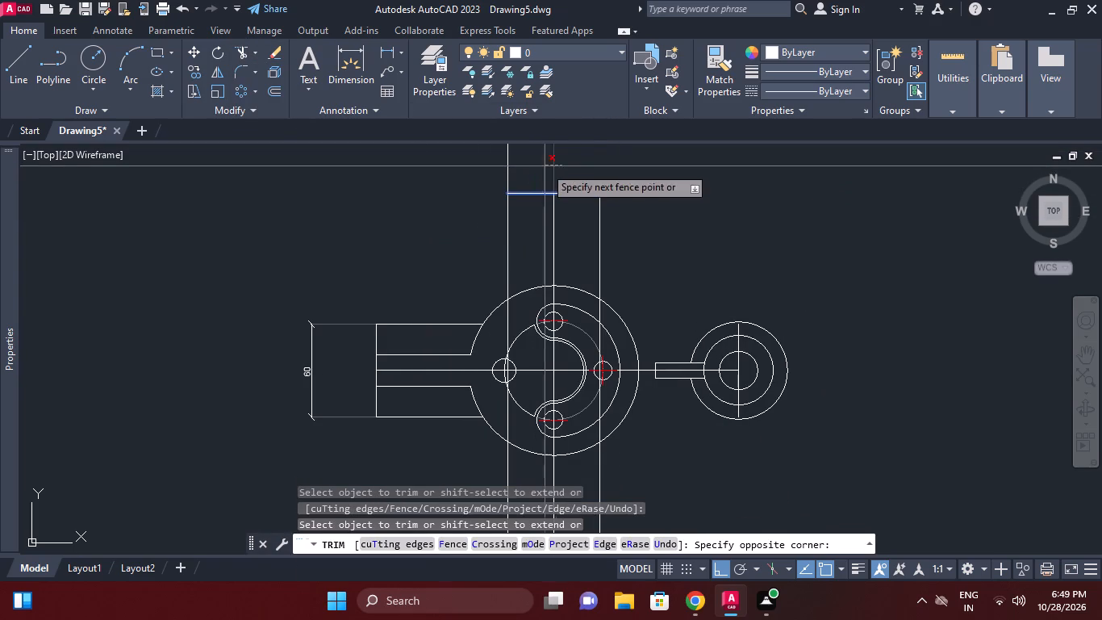
click(596, 170)
click(527, 170)
click(468, 162)
right_click(467, 162)
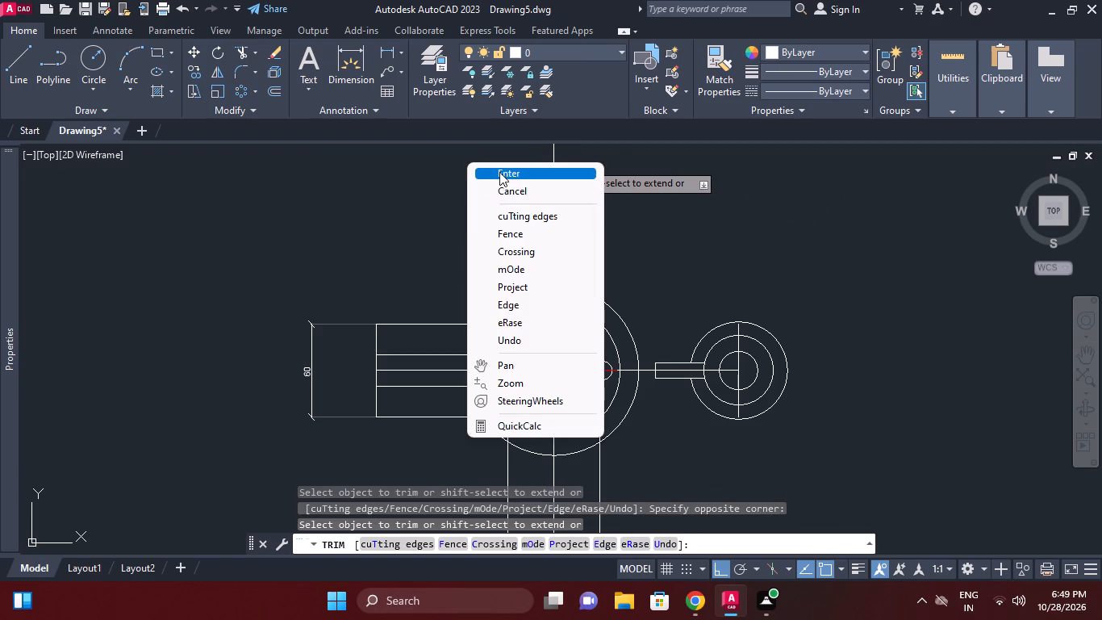
click(499, 172)
middle_click(613, 295)
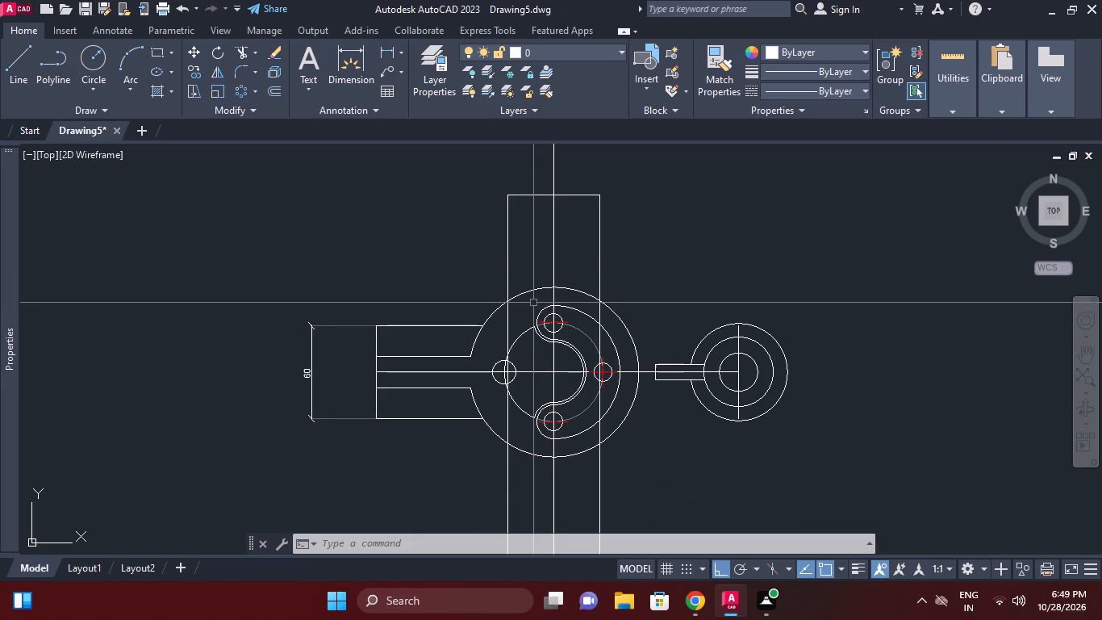
Trim the two side lines of the upper arm inside the body's outer circle.
click(247, 52)
click(495, 316)
right_click(453, 262)
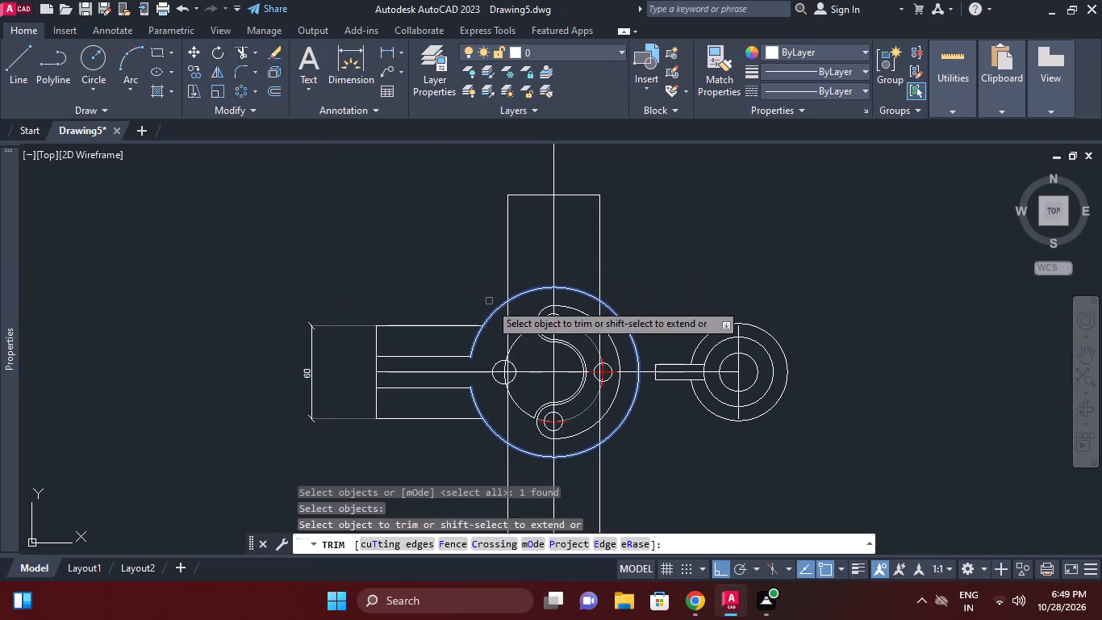
click(506, 313)
click(598, 311)
right_click(633, 270)
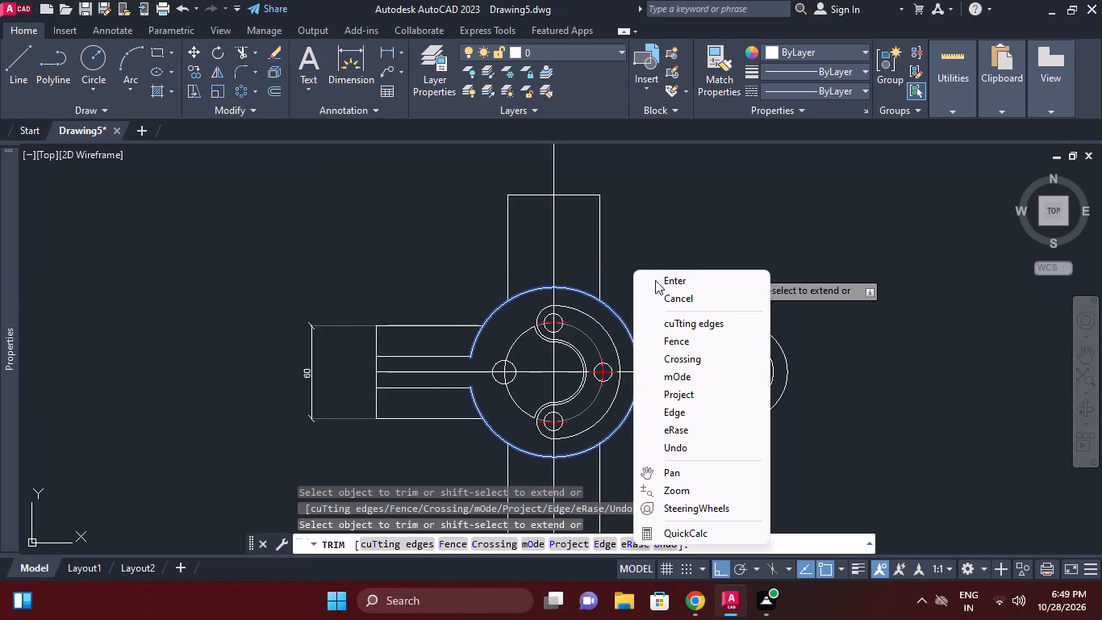
click(656, 278)
Erase the two leftover vertical line pieces below the body's outer circle.
scroll(651, 277, down, 1)
middle_drag(647, 269, 647, 225)
click(621, 351)
click(582, 358)
click(539, 371)
right_click(539, 371)
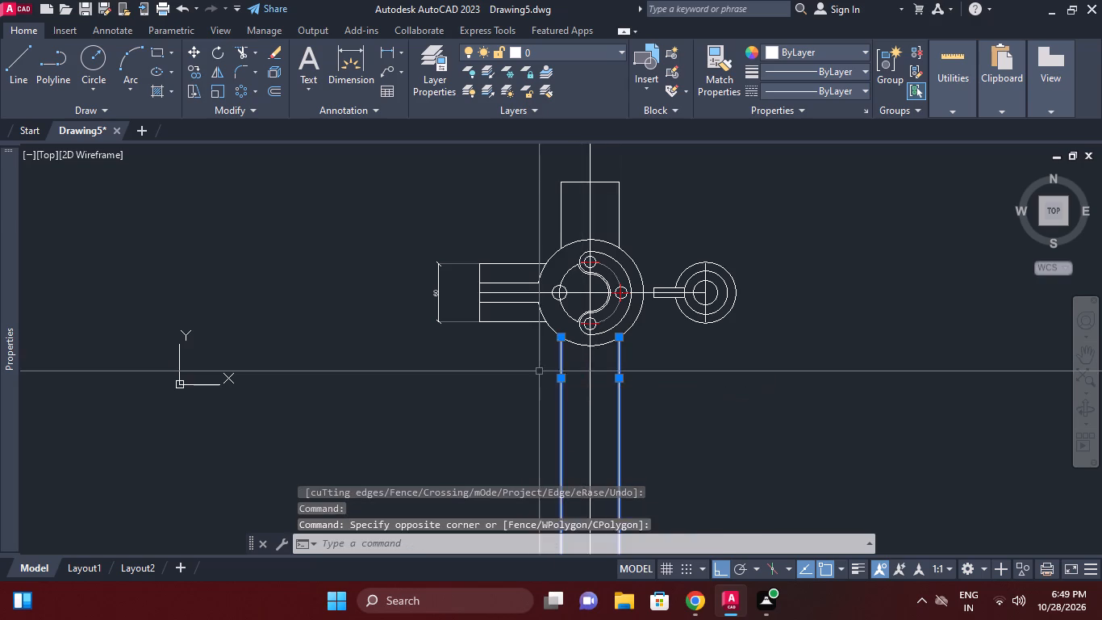
click(573, 280)
Offset both side lines of the upper arm 20 mm inward to form the slot edges.
middle_click(584, 291)
scroll(580, 237, up, 1)
middle_drag(580, 237, 580, 274)
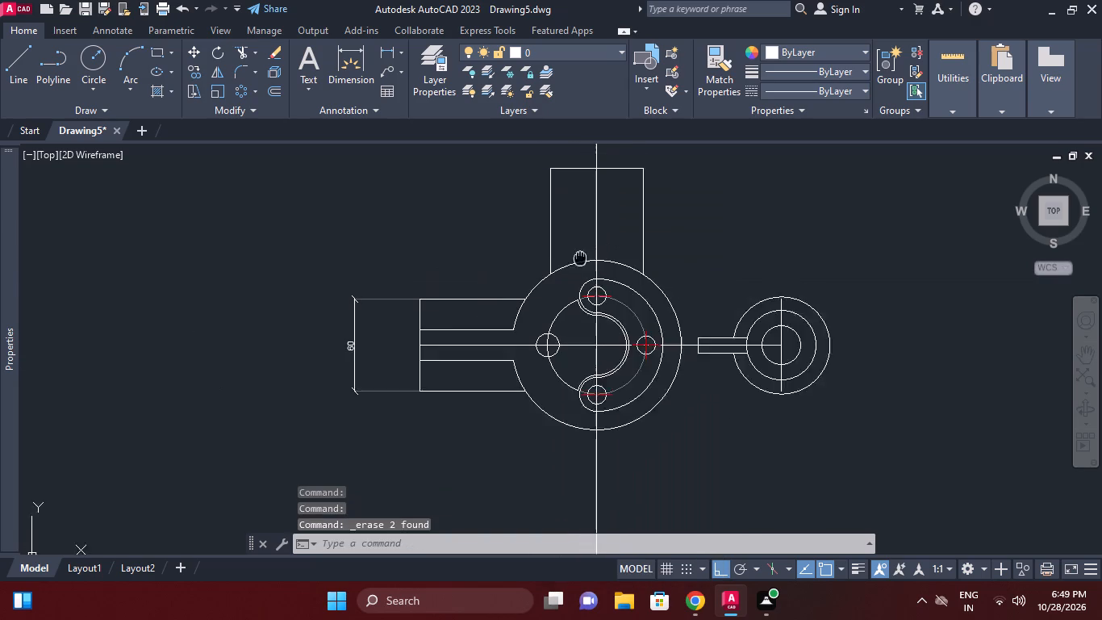
middle_drag(580, 274, 580, 279)
middle_drag(634, 255, 627, 289)
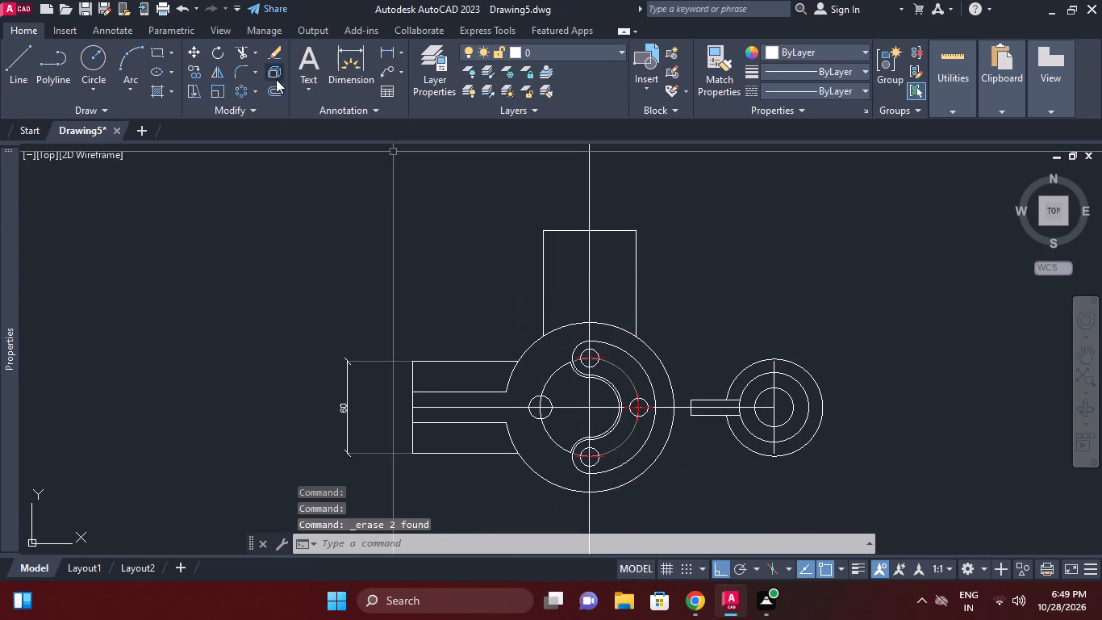
click(278, 89)
text(20)
key(Return)
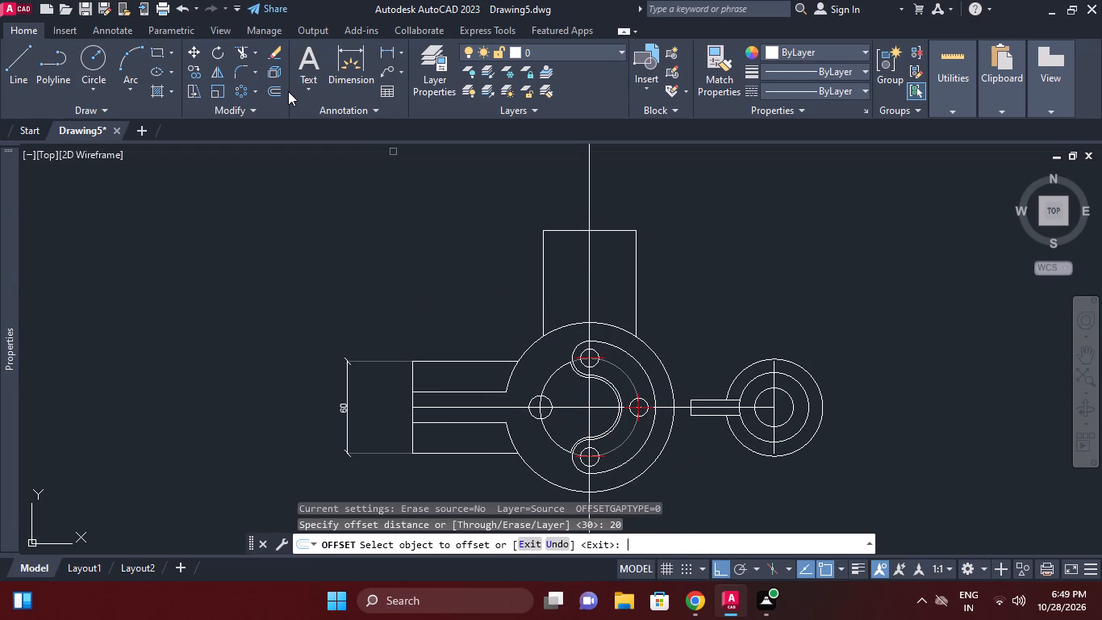
click(544, 270)
click(591, 274)
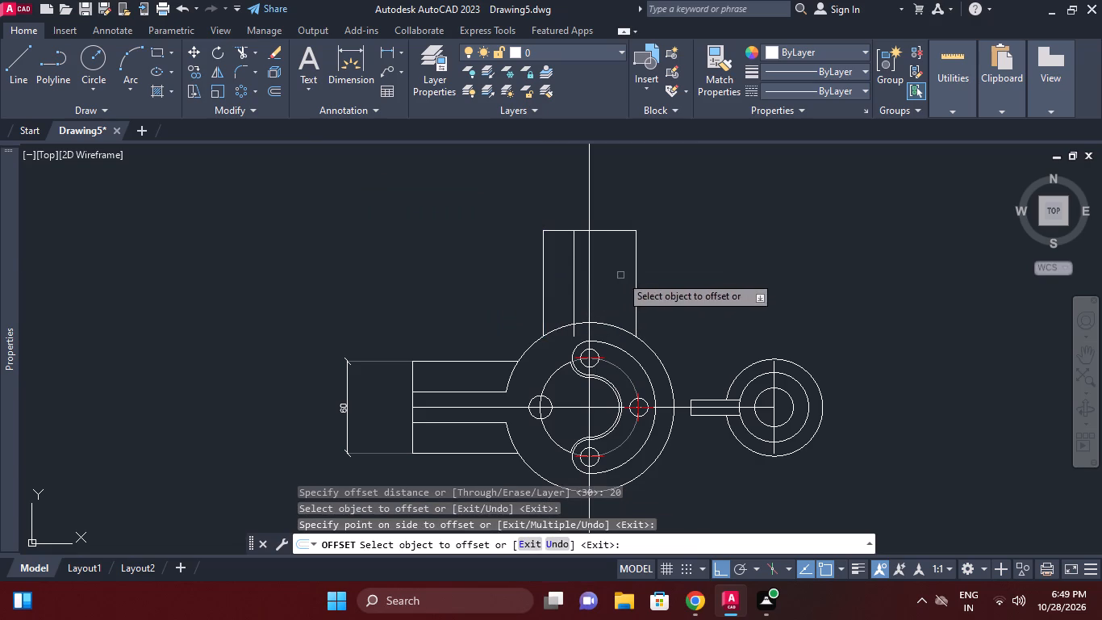
click(635, 266)
click(608, 266)
right_click(701, 300)
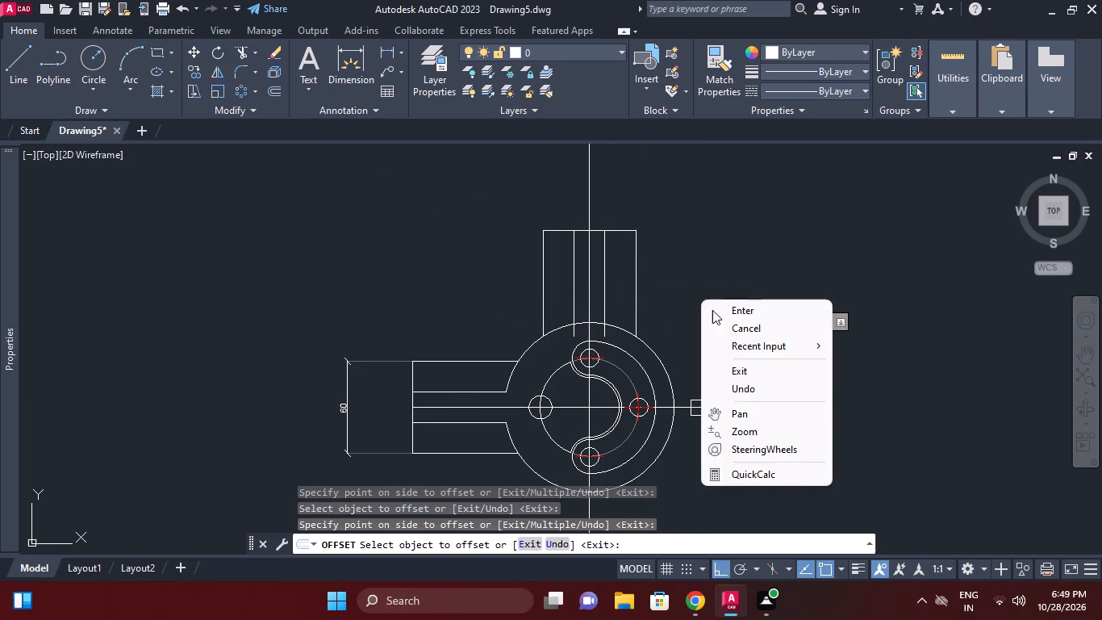
click(732, 316)
Trim the ends of the upper arm's two slot lines that run inside the body's outer circle.
click(248, 47)
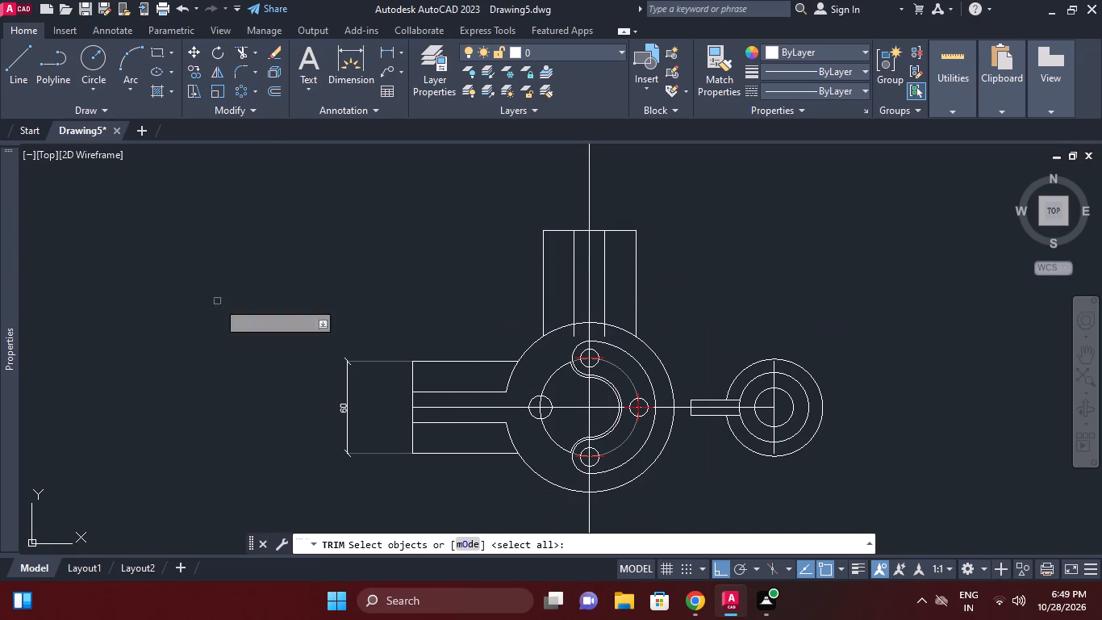
scroll(573, 329, up, 2)
click(549, 323)
right_click(557, 344)
click(574, 343)
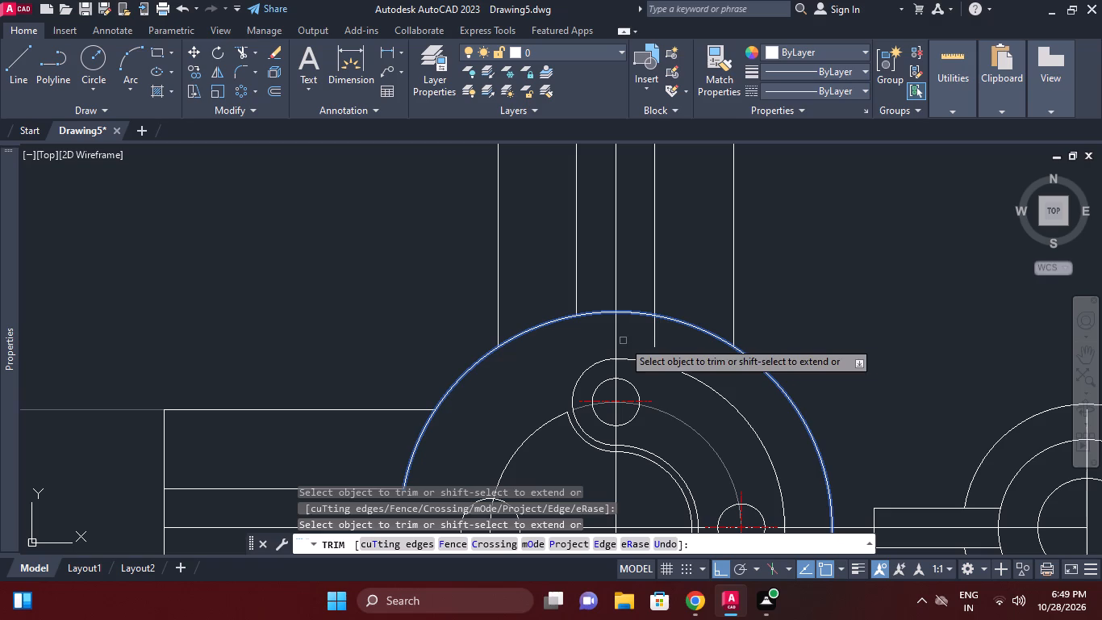
click(653, 332)
right_click(587, 300)
click(620, 304)
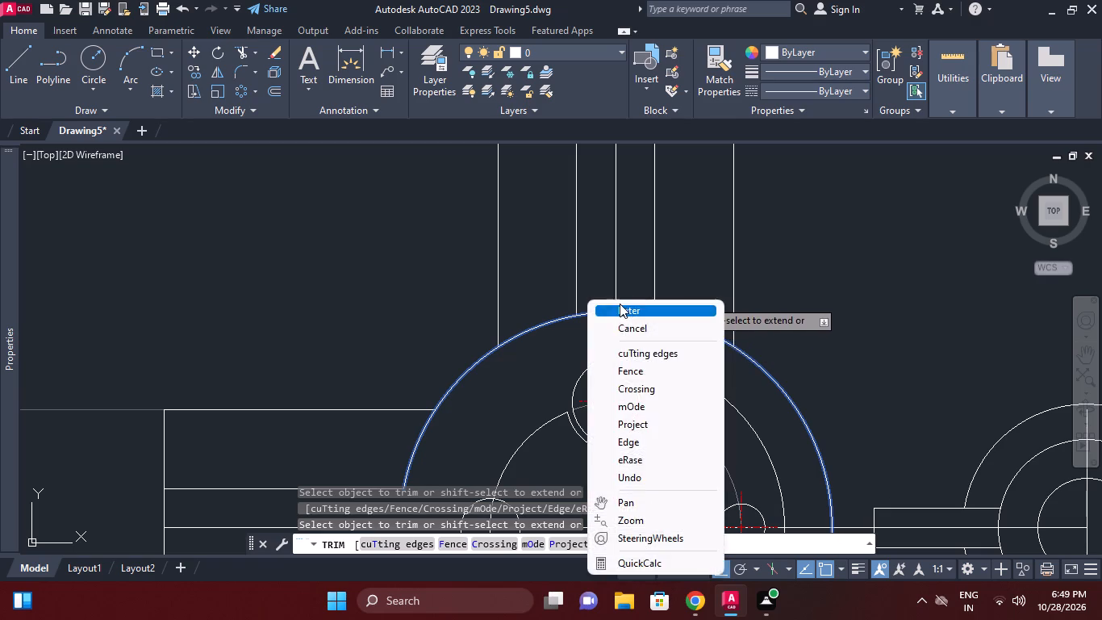
Trim the arc of the body's outer circle between the upper arm's two slot lines.
right_click(620, 304)
click(687, 259)
click(571, 277)
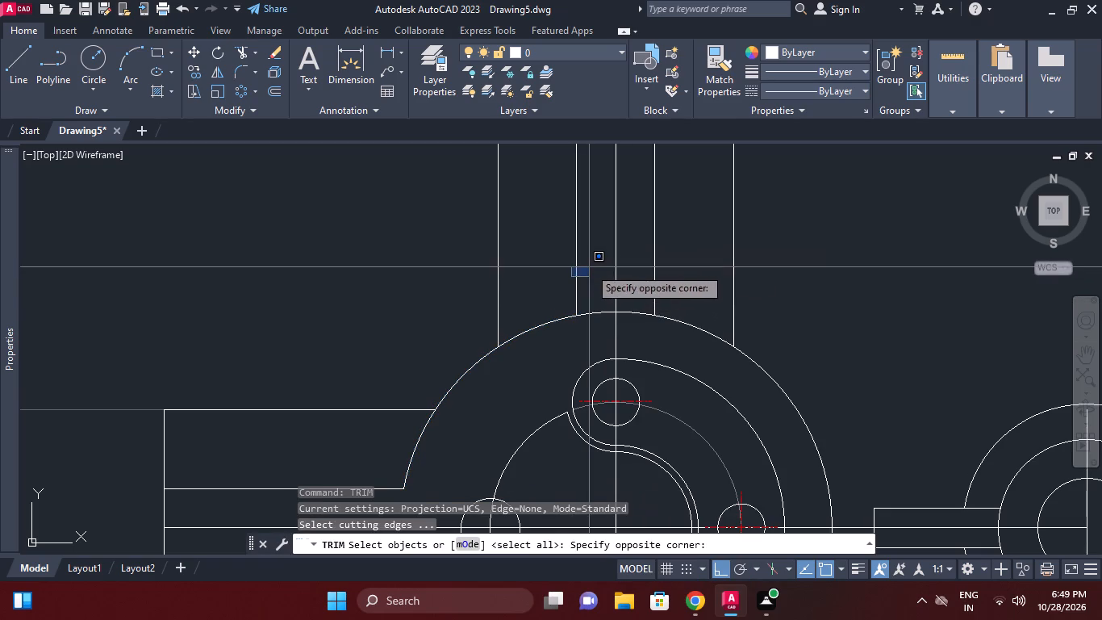
click(587, 264)
click(581, 245)
click(574, 252)
click(648, 242)
click(634, 248)
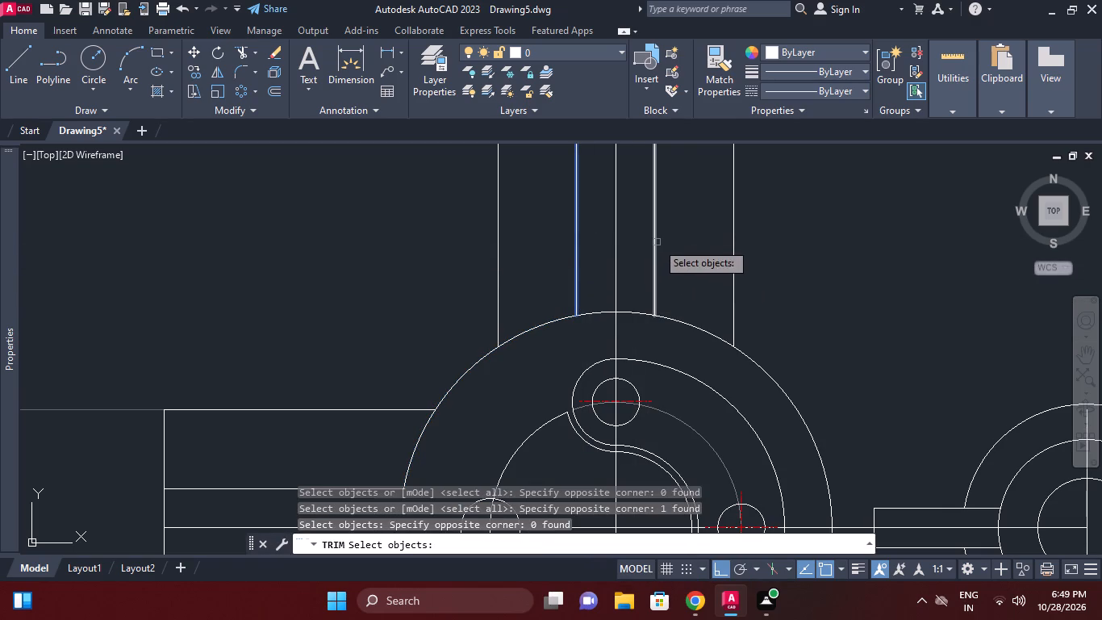
click(657, 242)
right_click(634, 313)
click(649, 312)
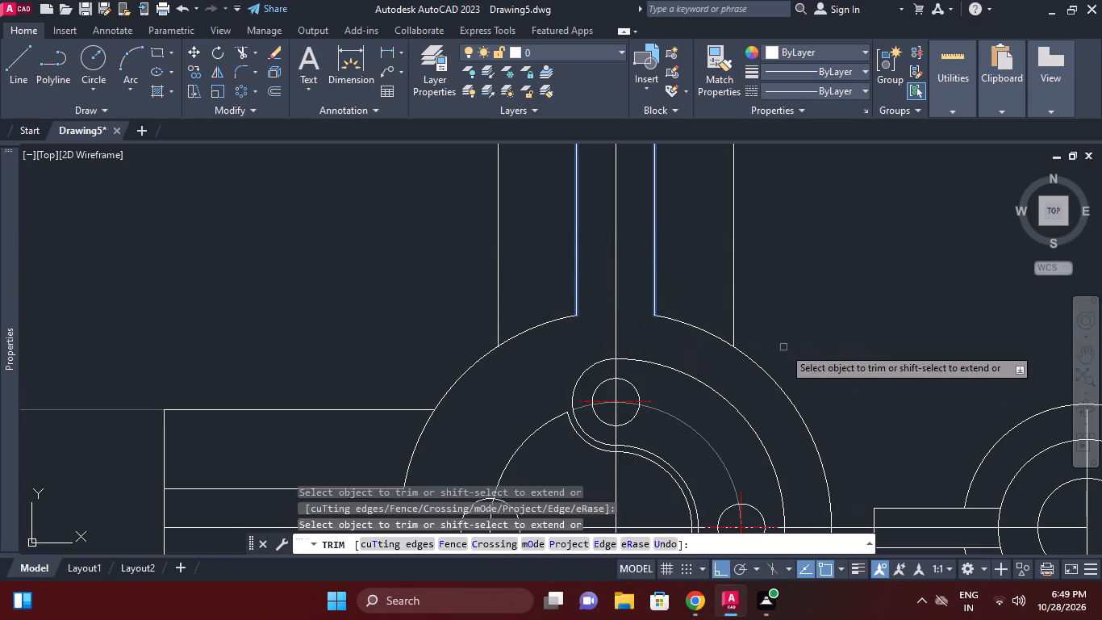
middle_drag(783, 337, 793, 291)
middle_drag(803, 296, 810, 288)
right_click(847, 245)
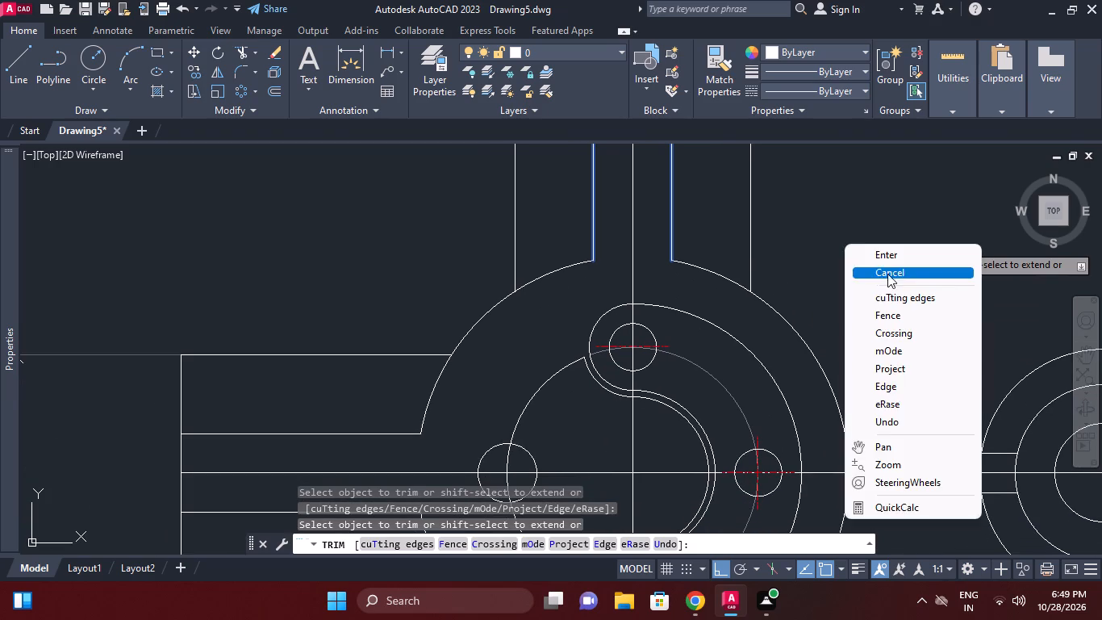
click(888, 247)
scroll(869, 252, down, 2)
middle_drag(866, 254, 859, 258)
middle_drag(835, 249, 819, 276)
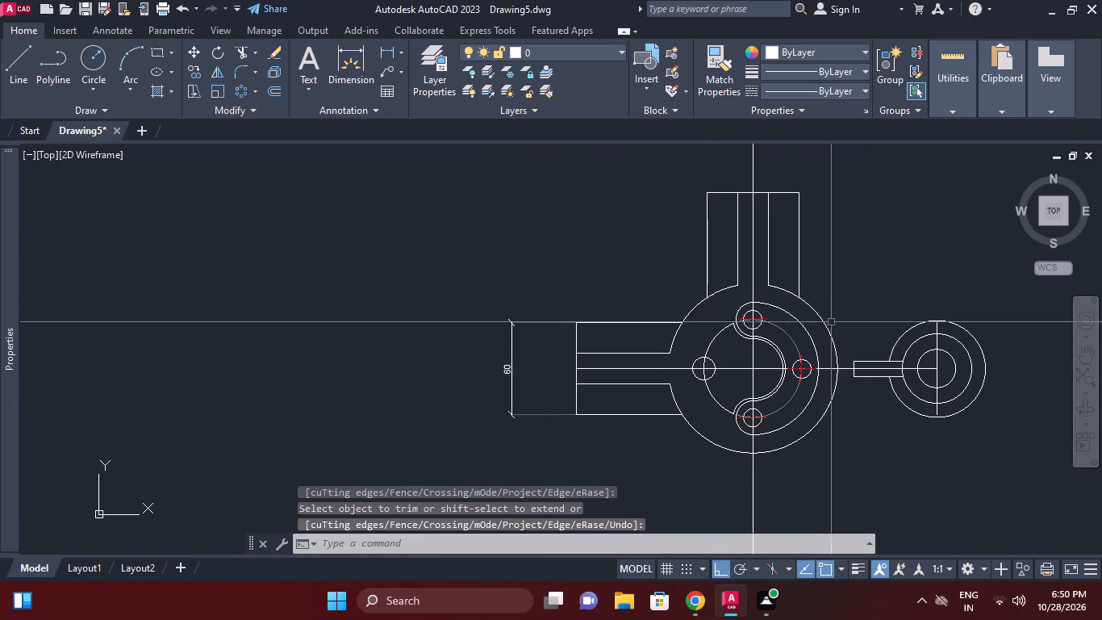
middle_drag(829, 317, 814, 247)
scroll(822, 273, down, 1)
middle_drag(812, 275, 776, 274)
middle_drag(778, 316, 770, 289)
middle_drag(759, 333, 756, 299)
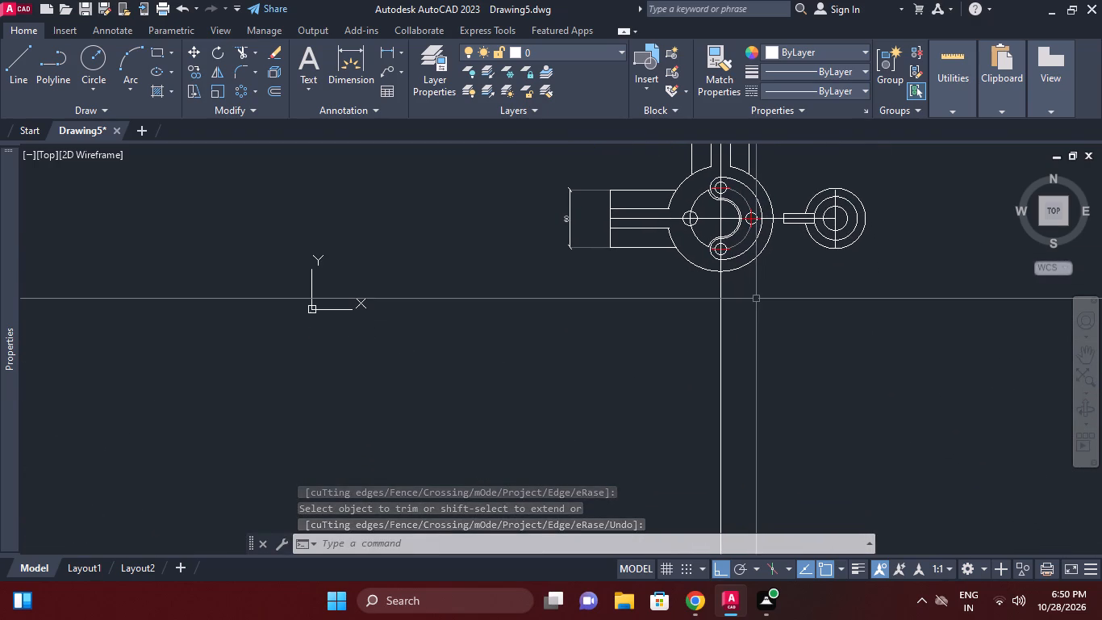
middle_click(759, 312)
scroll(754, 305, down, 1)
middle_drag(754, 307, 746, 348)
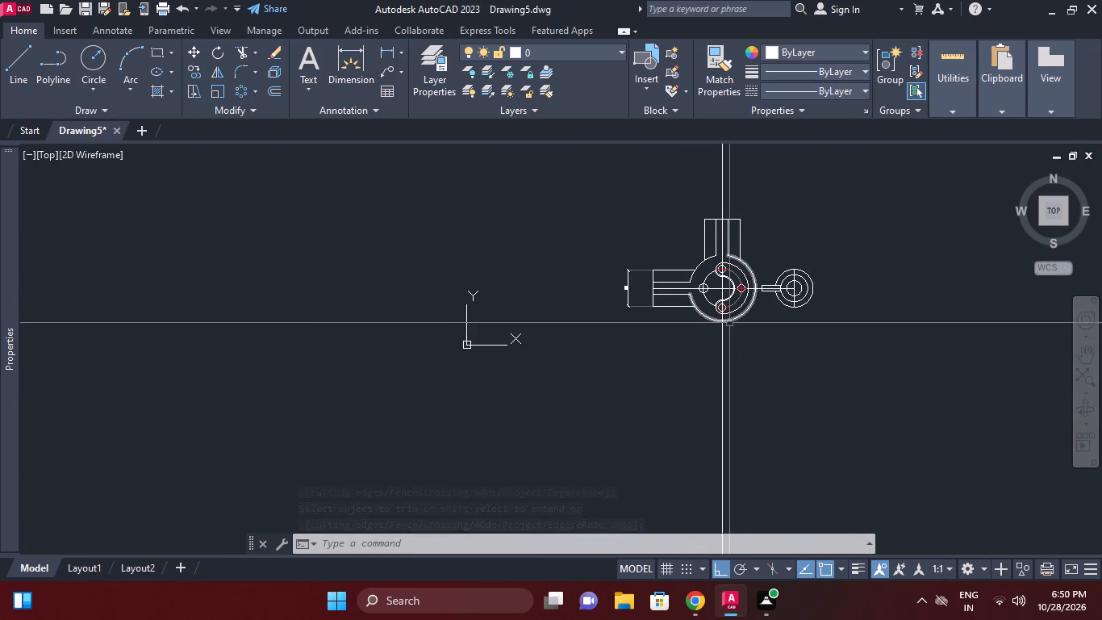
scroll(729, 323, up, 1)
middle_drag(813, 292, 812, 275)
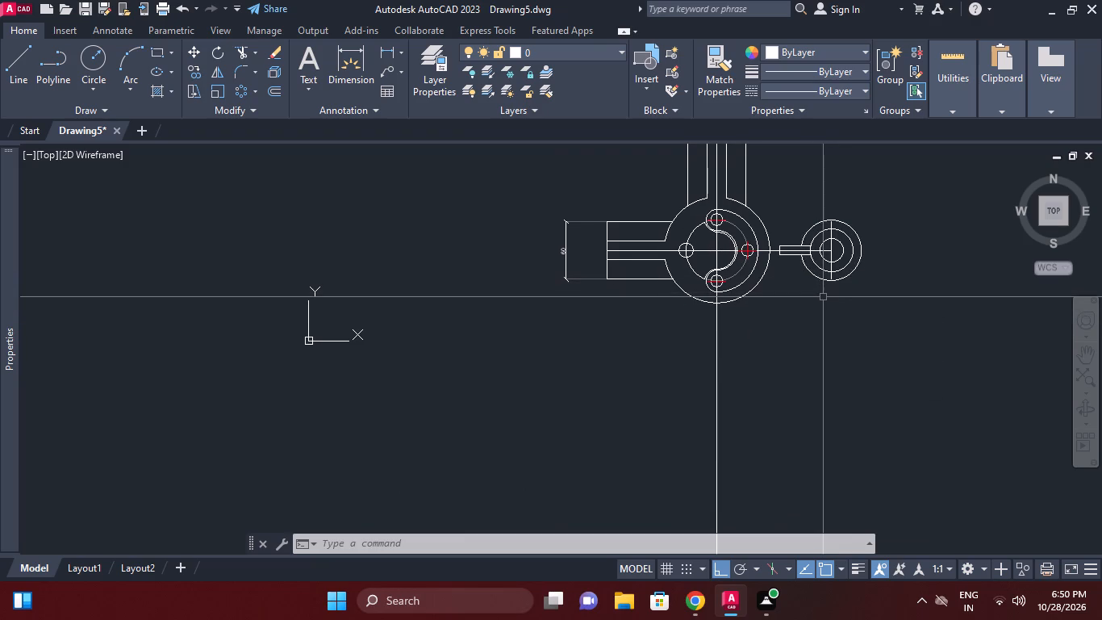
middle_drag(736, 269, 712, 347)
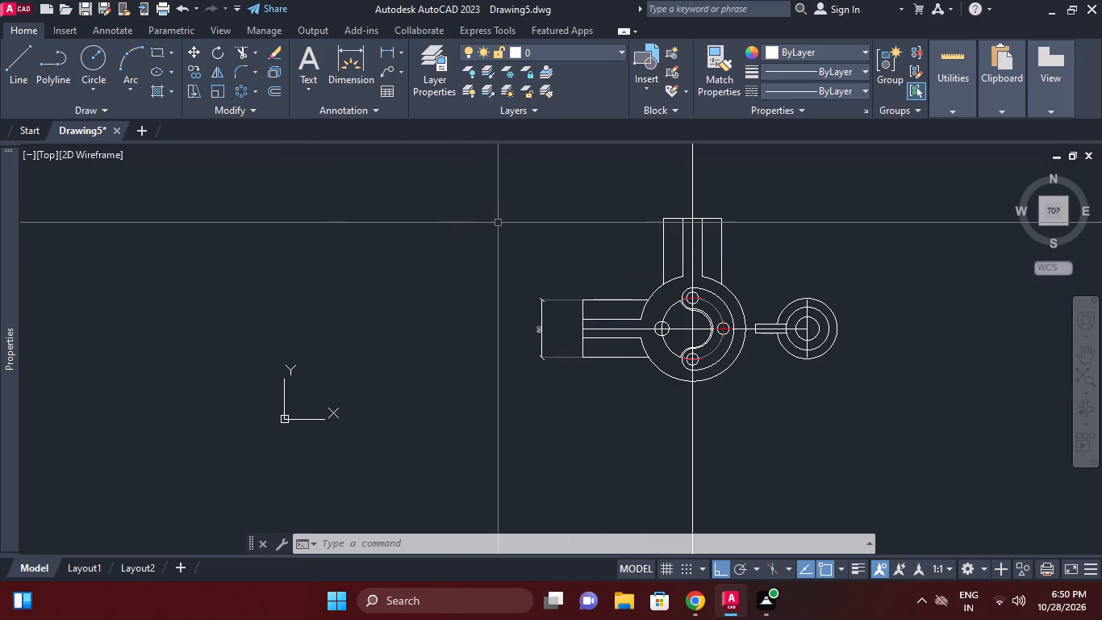
Draw a horizontal construction line through the upper arm's top end.
text(XL H)
key(space)
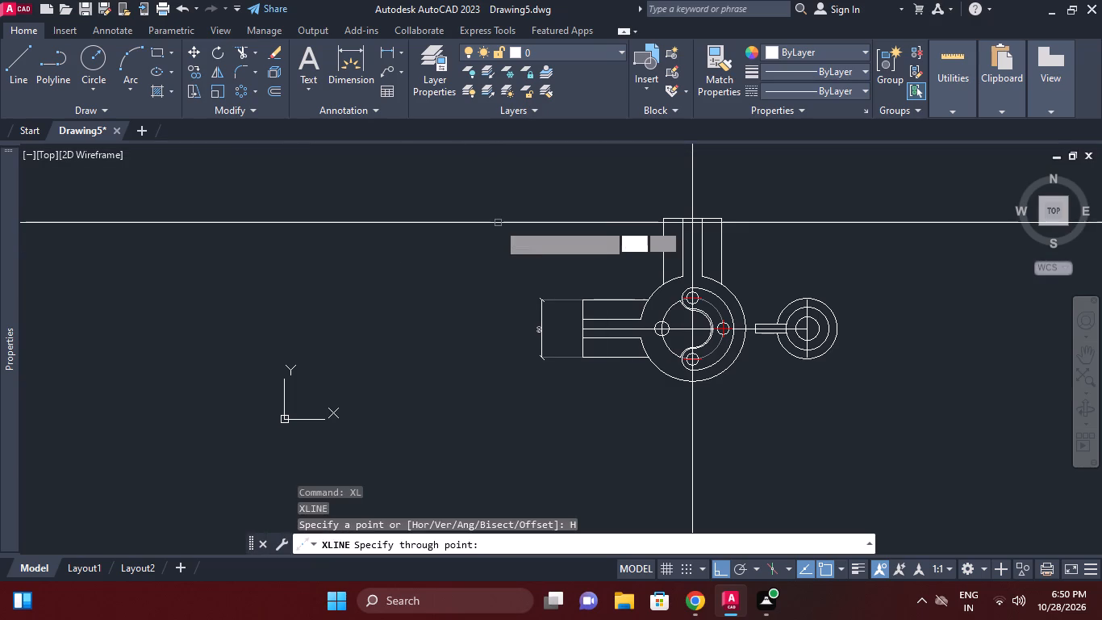
click(716, 224)
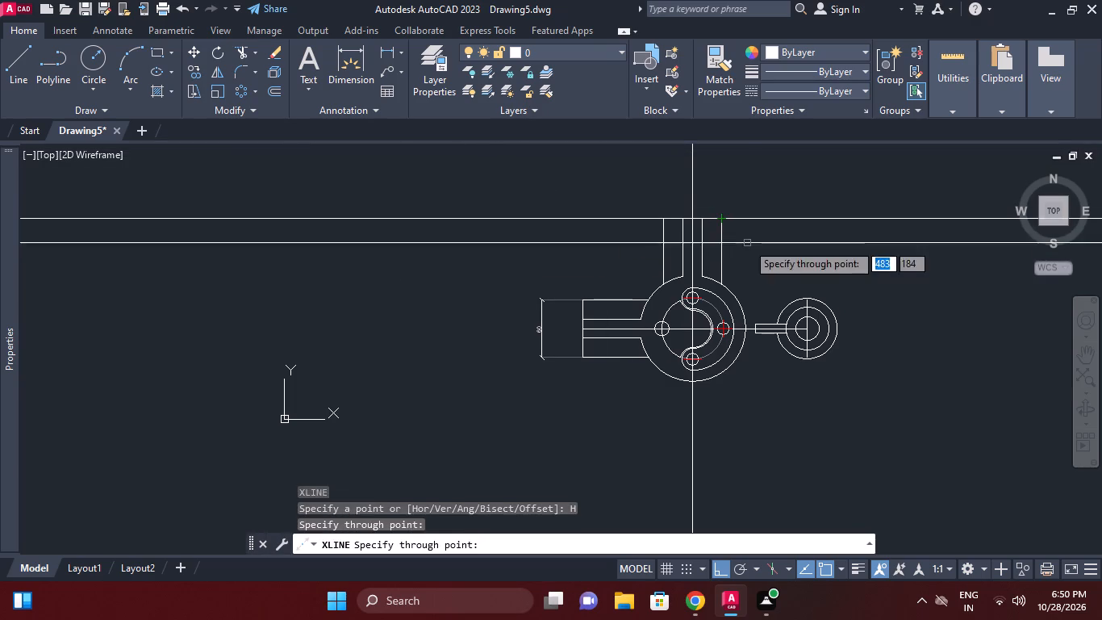
right_click(747, 243)
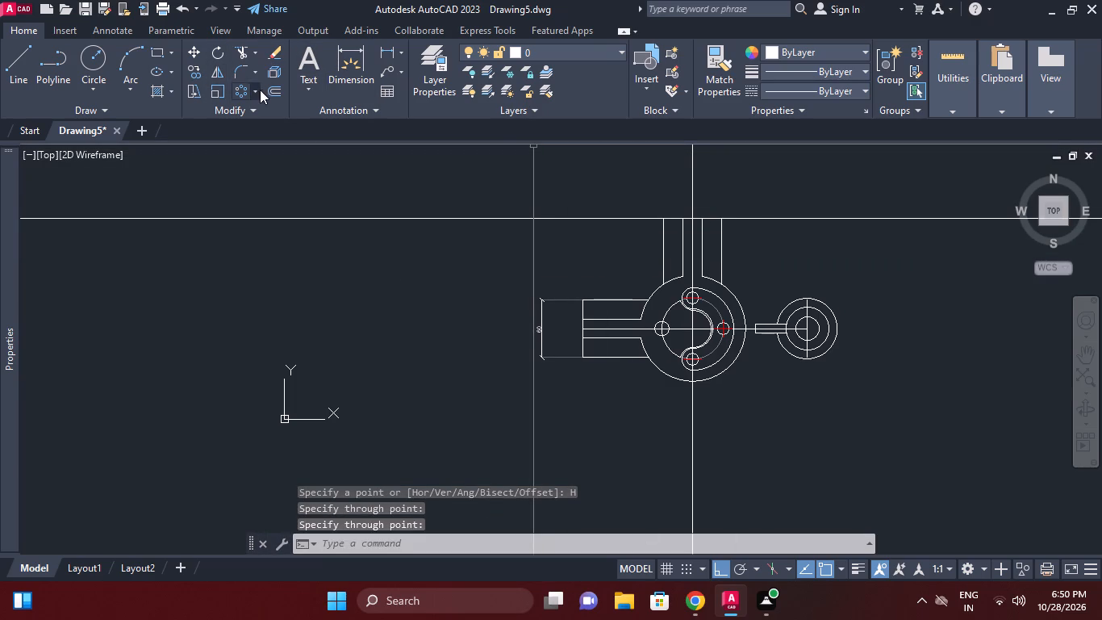
Offset the horizontal construction line 230 mm downward to locate the lower arm's end.
click(271, 90)
text(230)
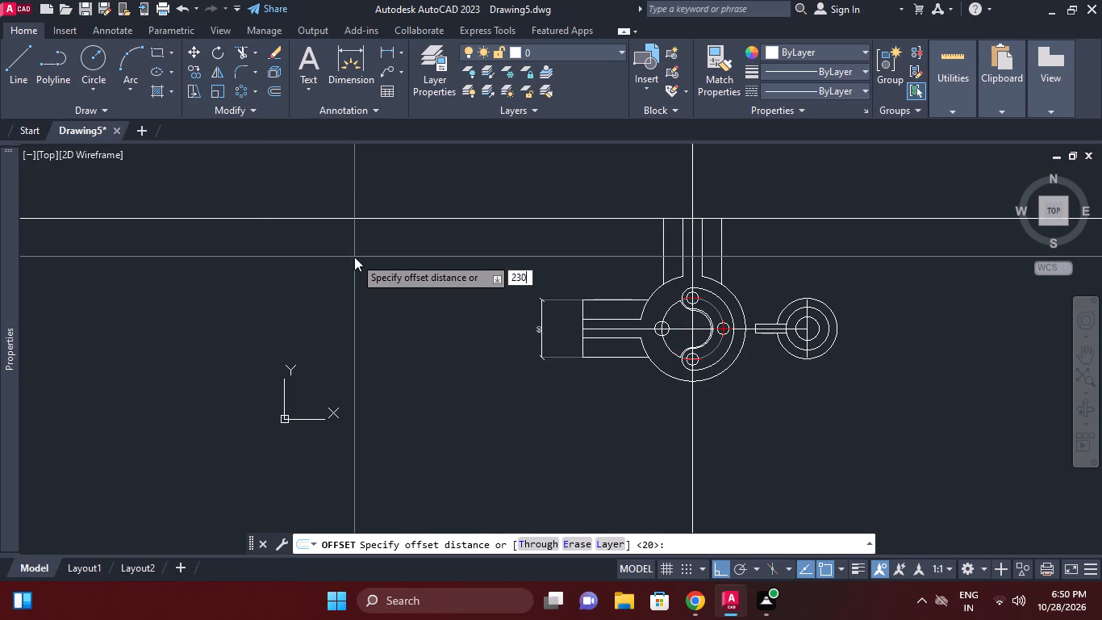
key(Return)
click(565, 220)
click(553, 272)
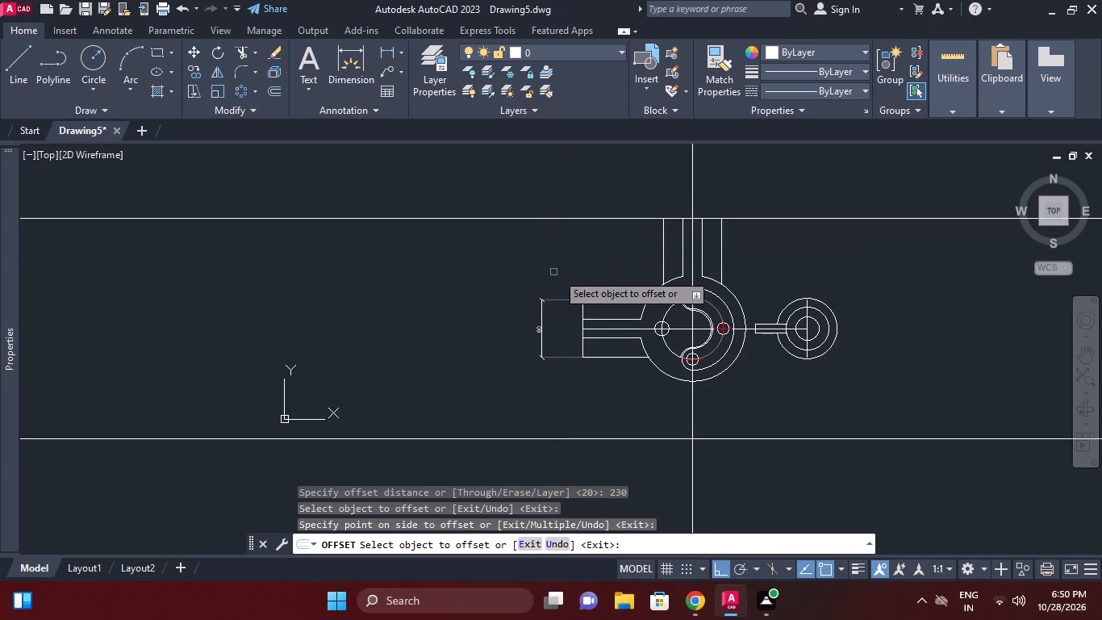
right_click(699, 283)
click(766, 290)
Erase the horizontal construction line running along the upper arm's top end.
click(810, 205)
click(790, 238)
right_click(790, 237)
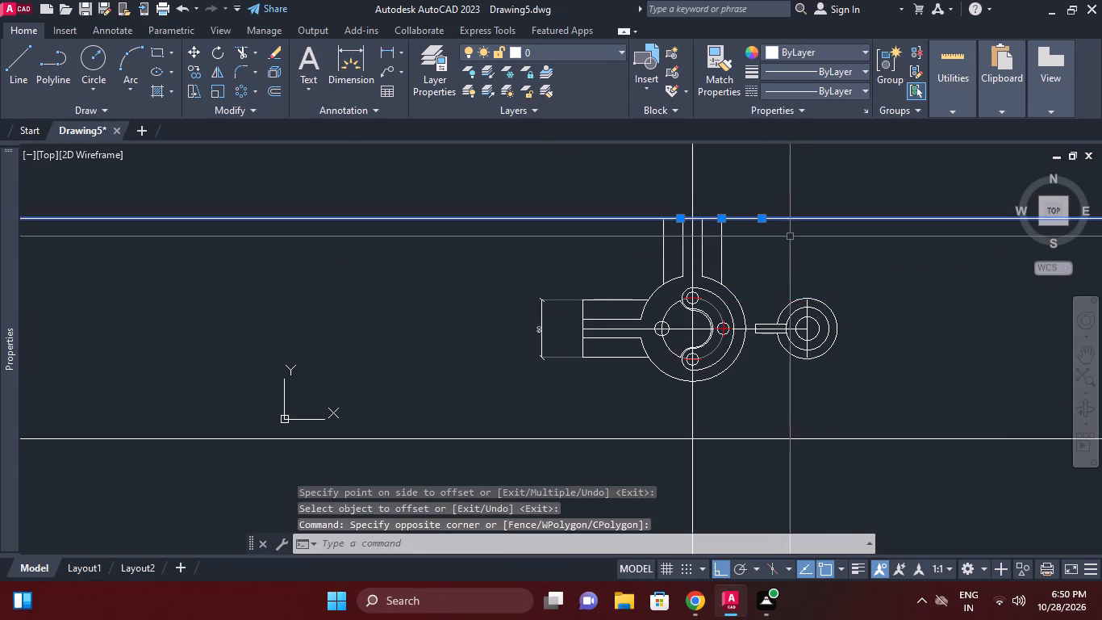
click(820, 265)
Offset the vertical centre line 30 mm to both sides for the lower arm's side edges.
middle_drag(777, 421, 744, 353)
middle_drag(735, 408, 721, 371)
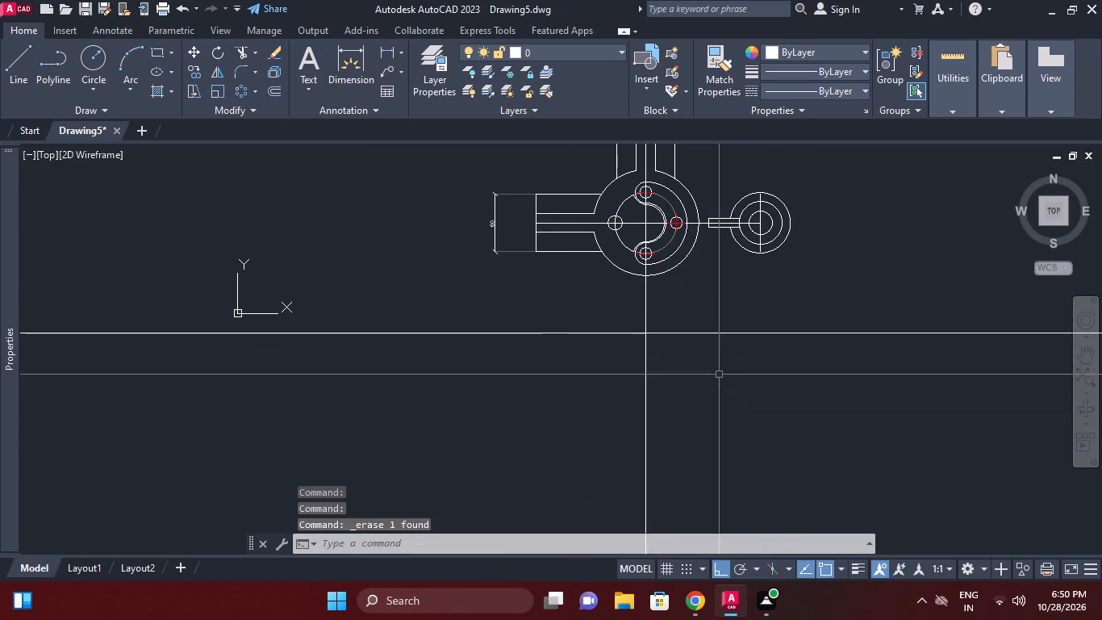
middle_drag(695, 379, 681, 392)
scroll(641, 350, up, 1)
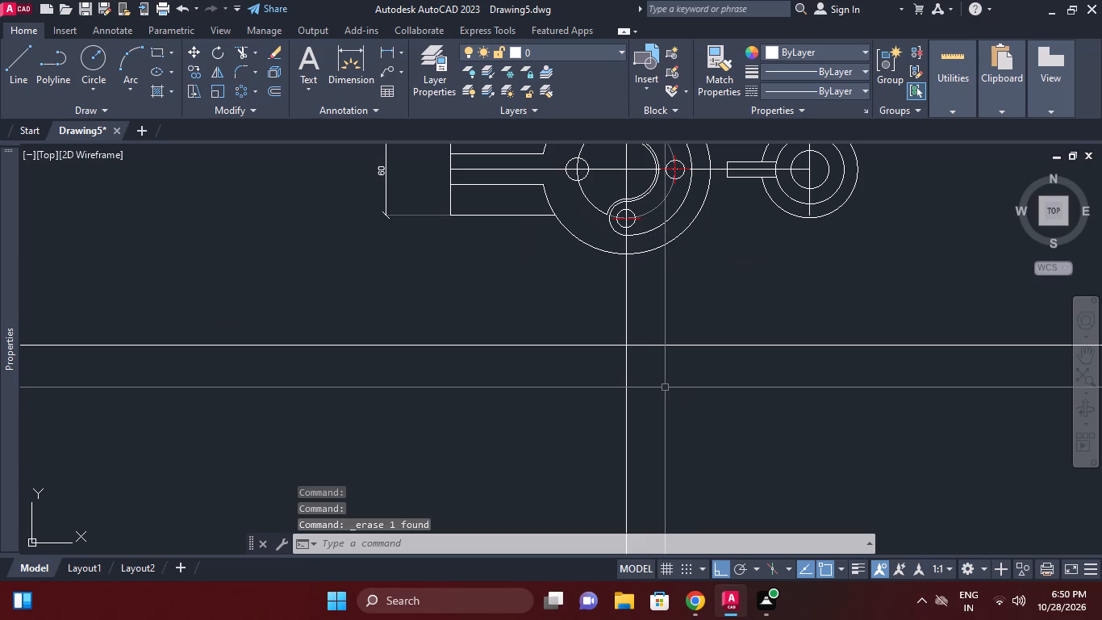
text(O)
key(space)
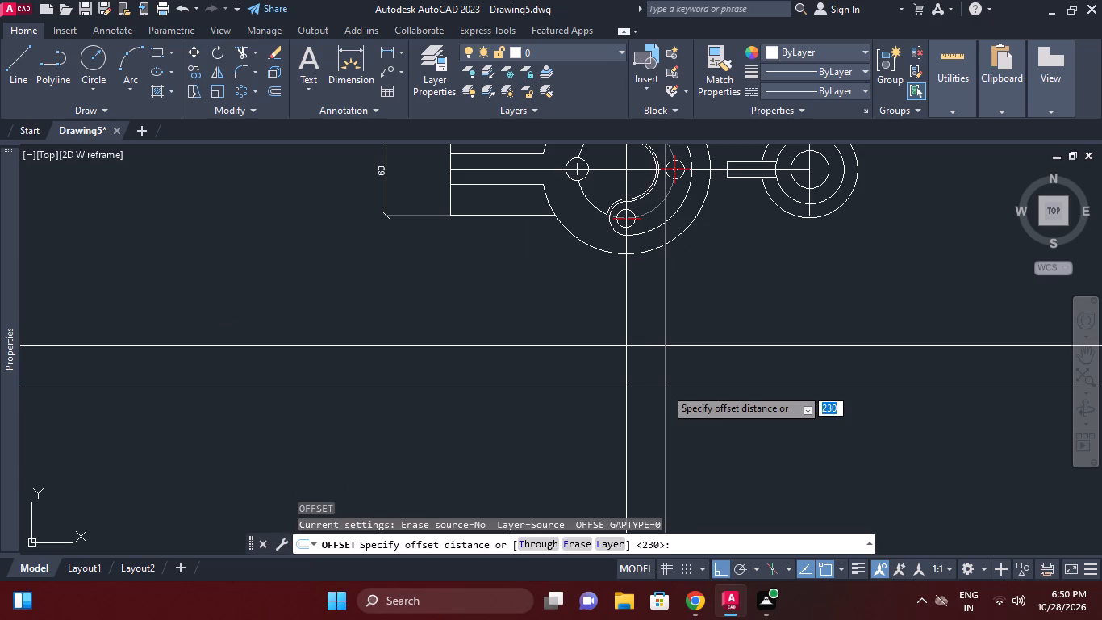
text(30)
key(Return)
scroll(665, 387, up, 1)
click(610, 238)
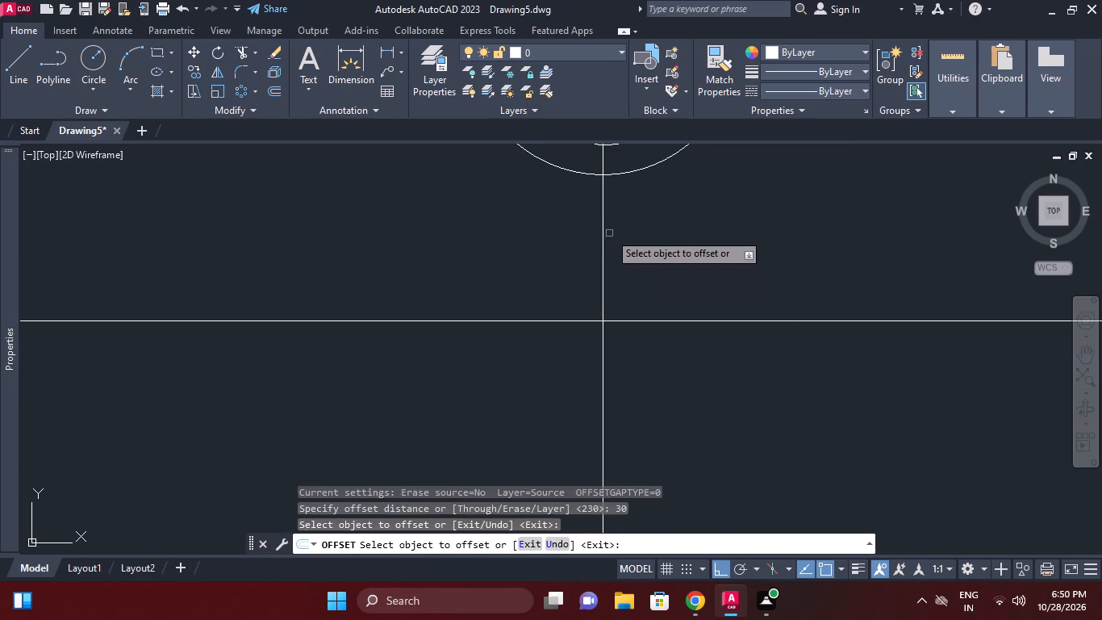
click(607, 220)
click(602, 209)
click(584, 207)
click(599, 209)
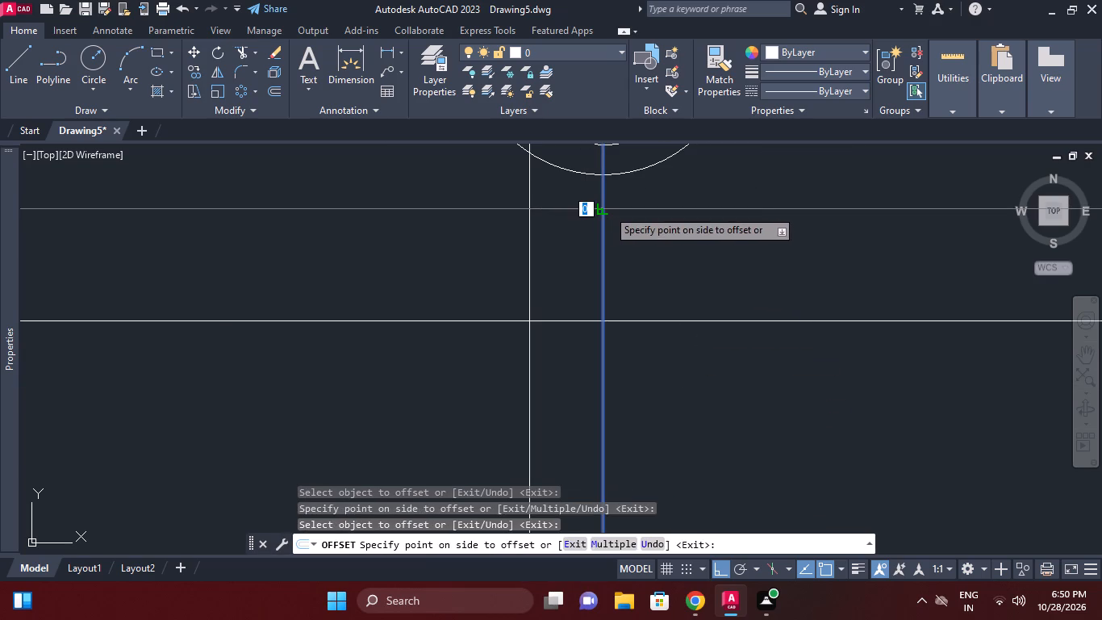
click(629, 203)
right_click(693, 228)
click(744, 255)
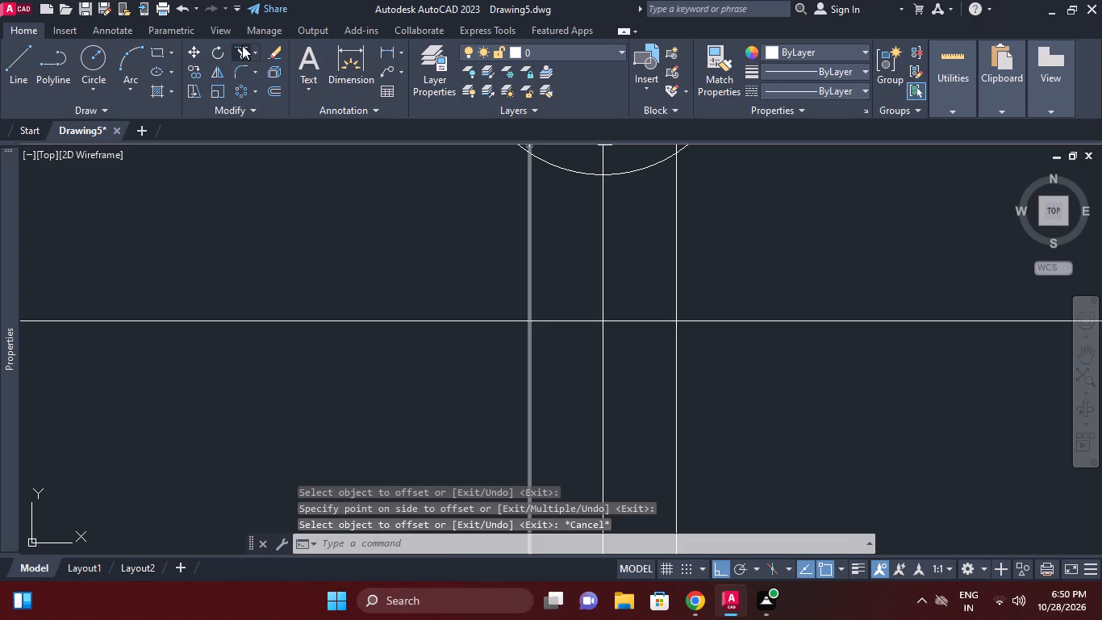
Trim the vertical lines below the lower arm's end and the horizontal line beyond its two sides.
click(242, 45)
right_click(728, 392)
click(762, 396)
click(726, 389)
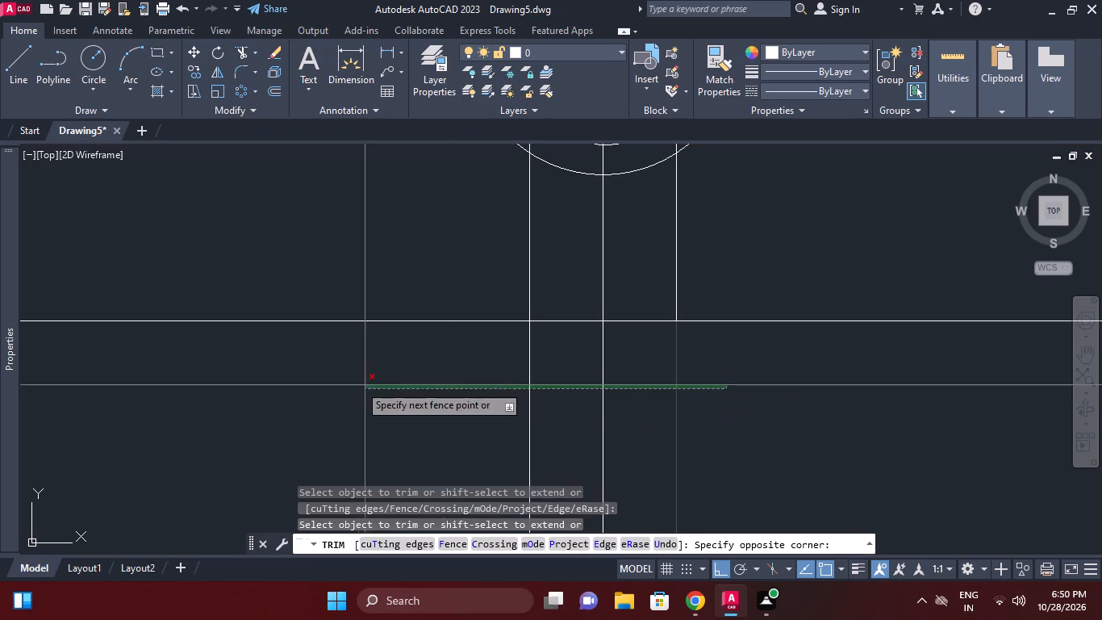
click(358, 383)
drag(737, 380, 737, 368)
click(708, 270)
click(418, 389)
click(410, 296)
middle_drag(522, 278, 532, 433)
right_click(677, 379)
click(879, 333)
click(843, 333)
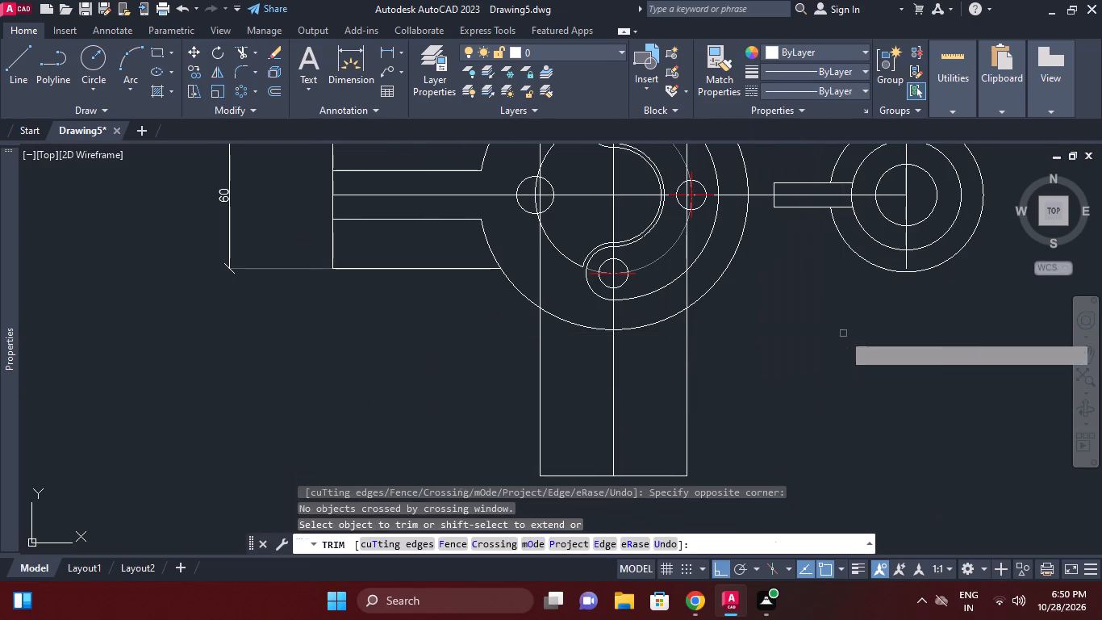
Trim the lower arm's two side lines where they run inside the body's outer circle.
middle_drag(719, 340, 729, 383)
click(548, 316)
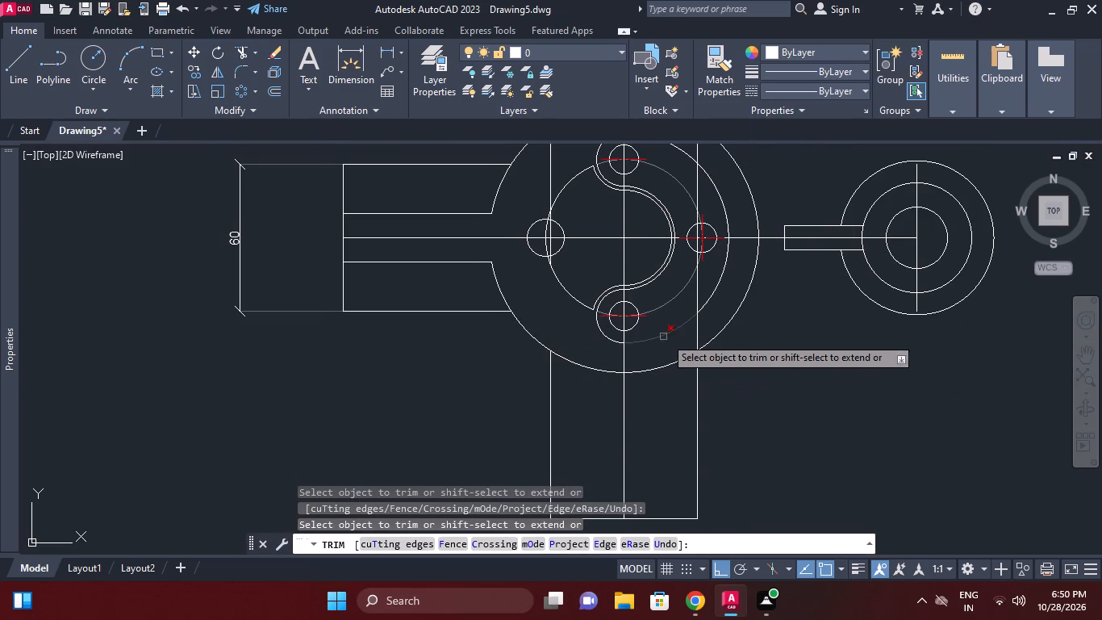
click(699, 330)
right_click(699, 323)
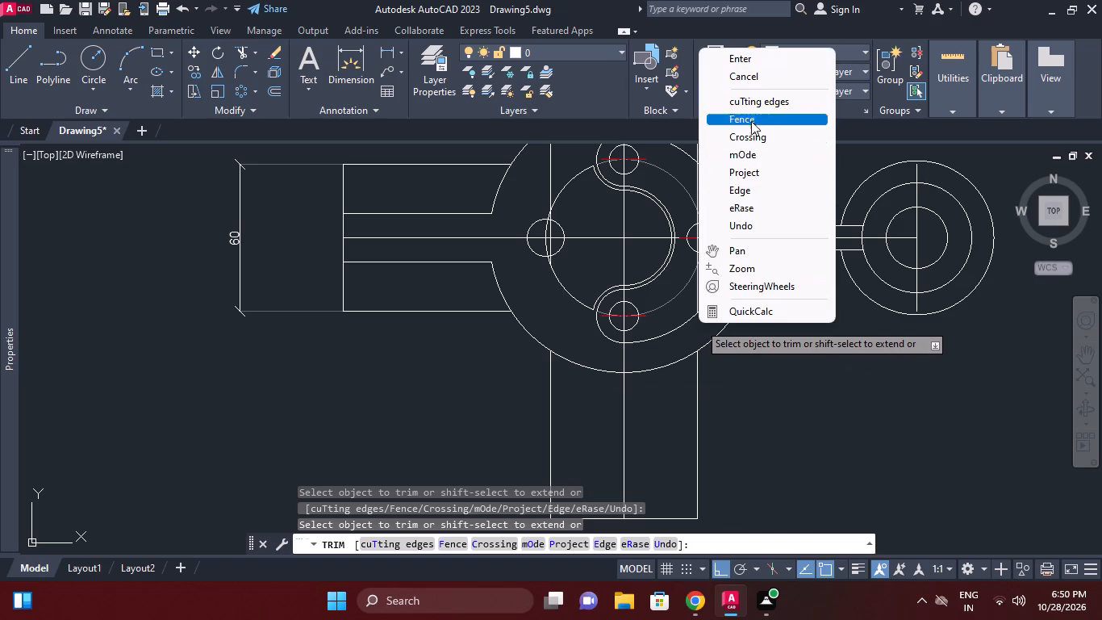
click(765, 75)
Erase the two leftover vertical pieces above the lower arm, together with the upper arm's right side line.
middle_drag(654, 166, 658, 318)
click(554, 284)
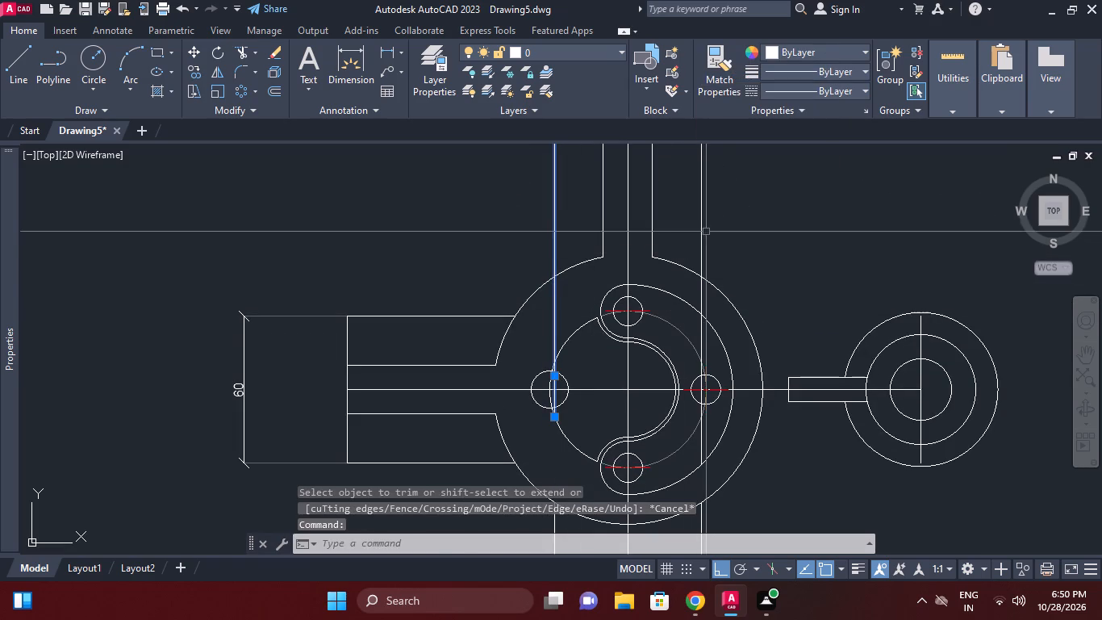
click(706, 231)
click(700, 222)
right_click(707, 224)
click(737, 282)
Offset both side lines of the lower arm 20 mm inward to form the slot edges.
middle_drag(740, 301, 728, 270)
scroll(734, 287, down, 1)
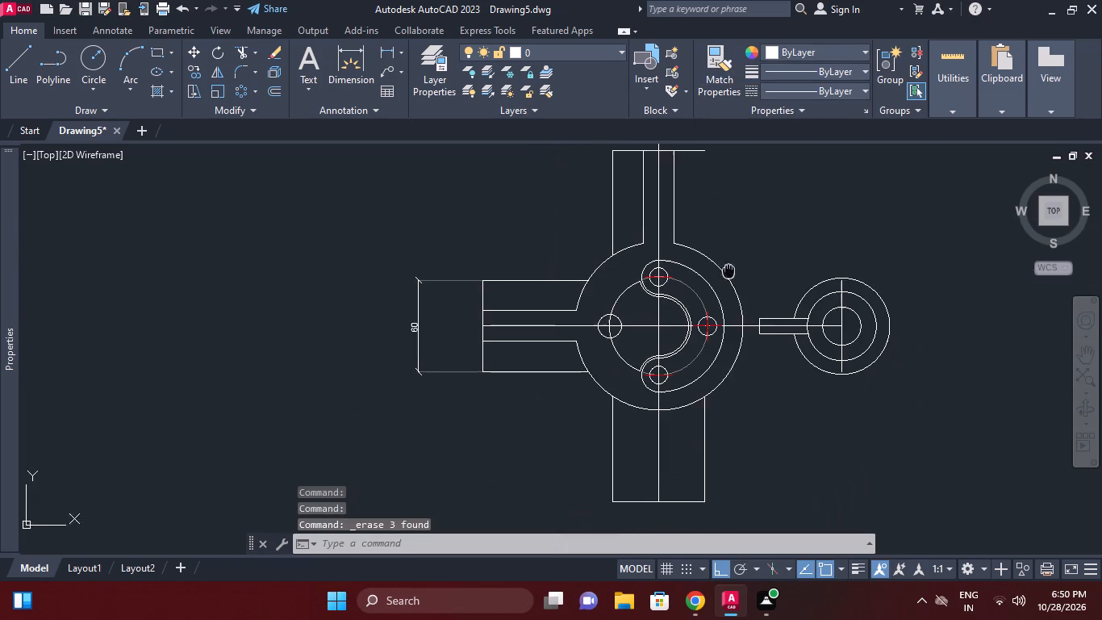
middle_drag(724, 396, 707, 314)
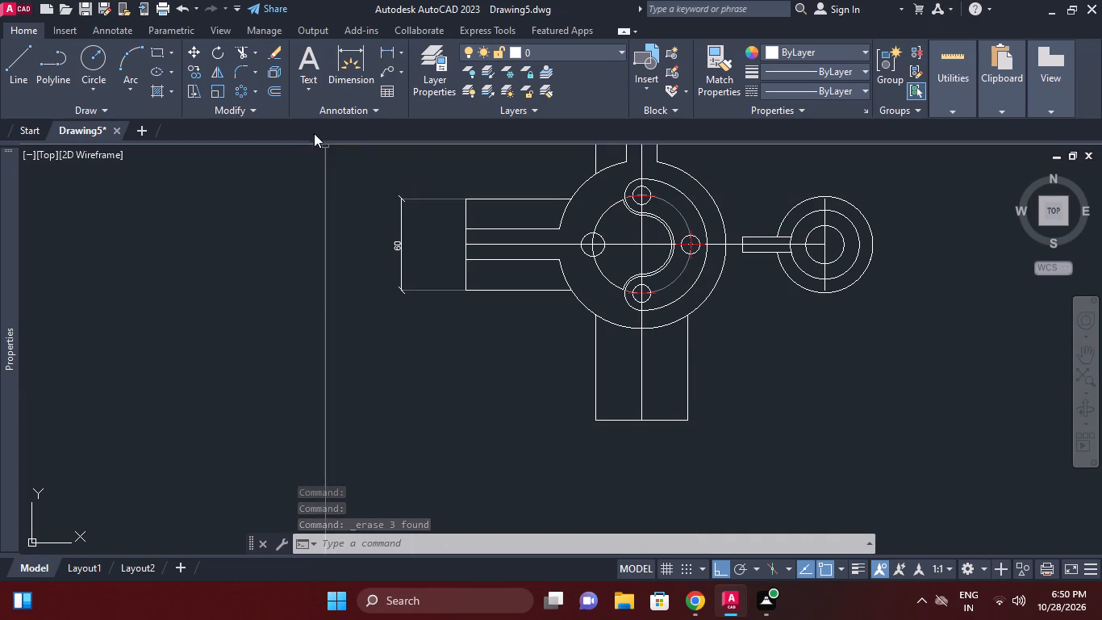
click(276, 95)
text(20)
key(Return)
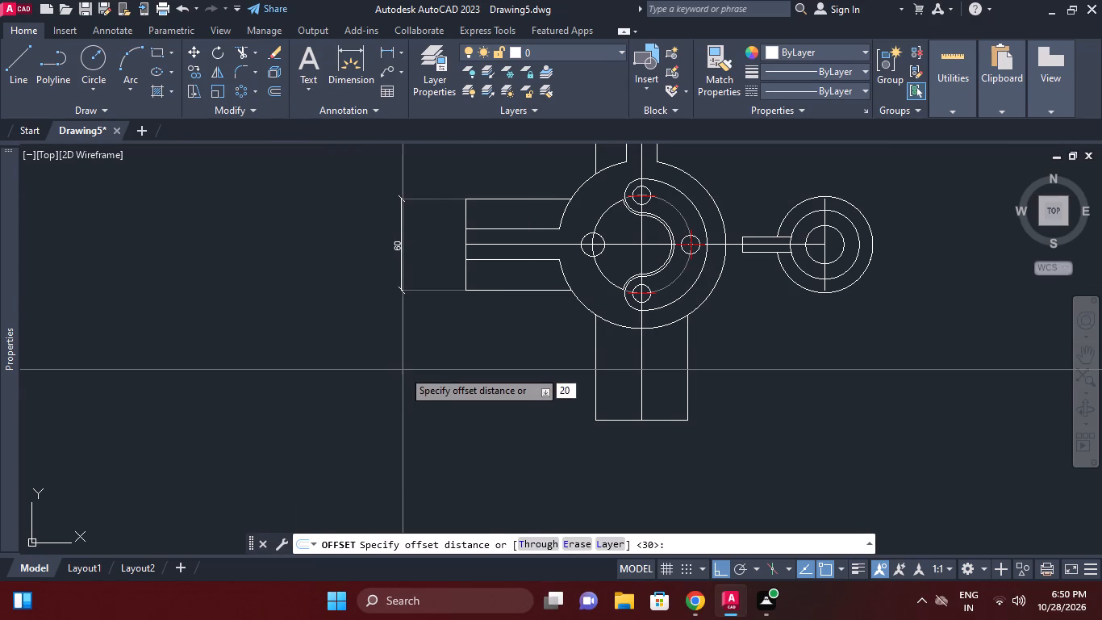
click(595, 349)
click(641, 346)
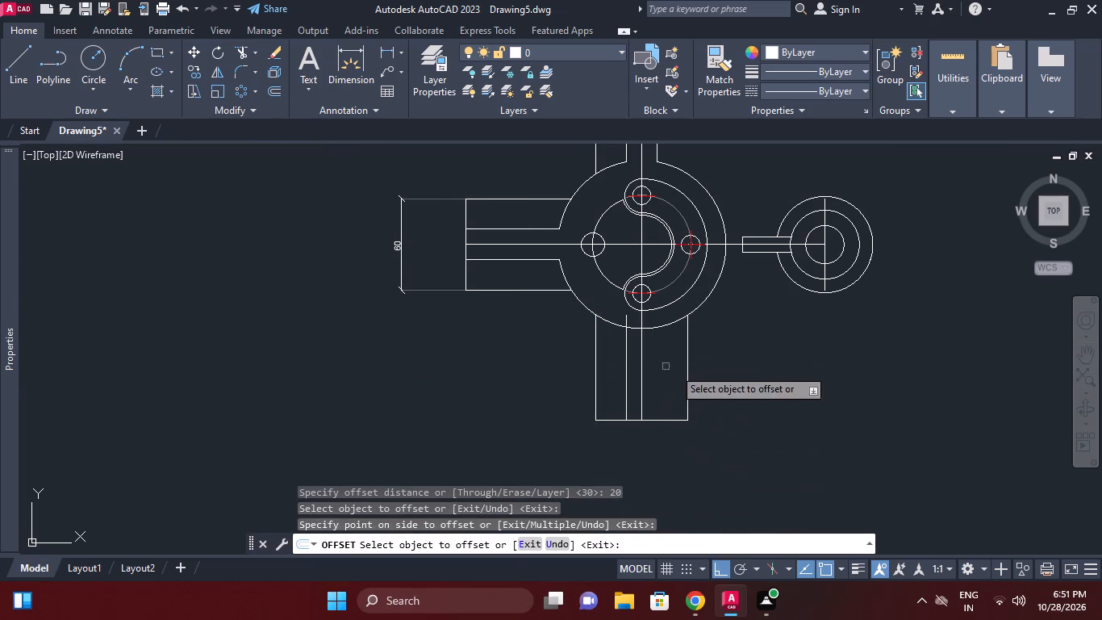
click(688, 352)
click(681, 350)
right_click(705, 346)
click(743, 354)
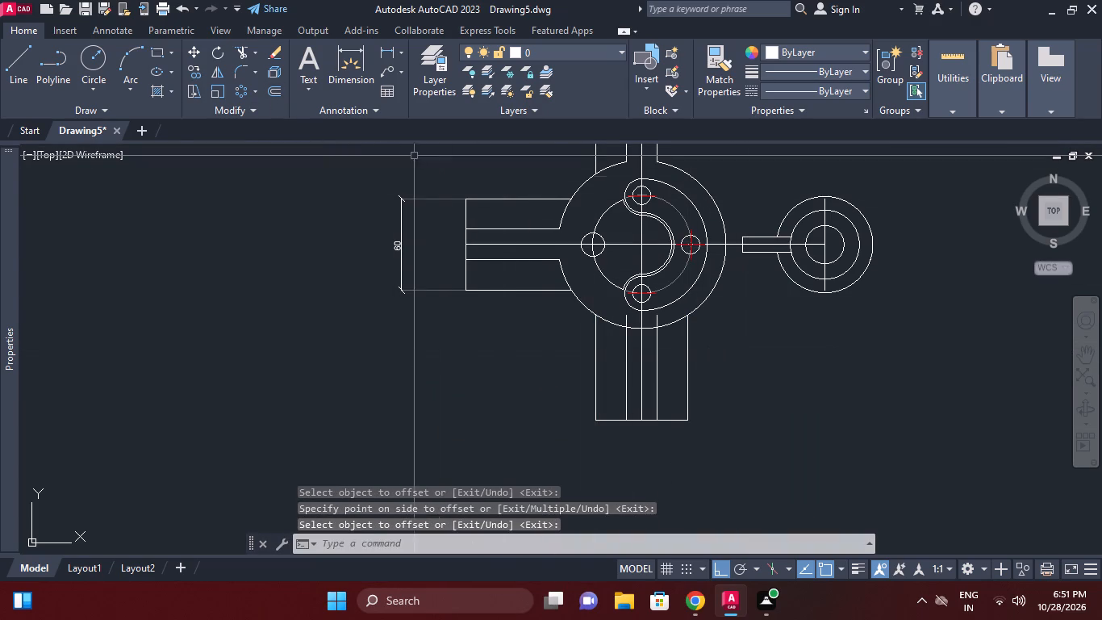
Trim the ends of the lower arm's two slot lines that run inside the body's outer circle.
click(248, 55)
scroll(666, 325, up, 2)
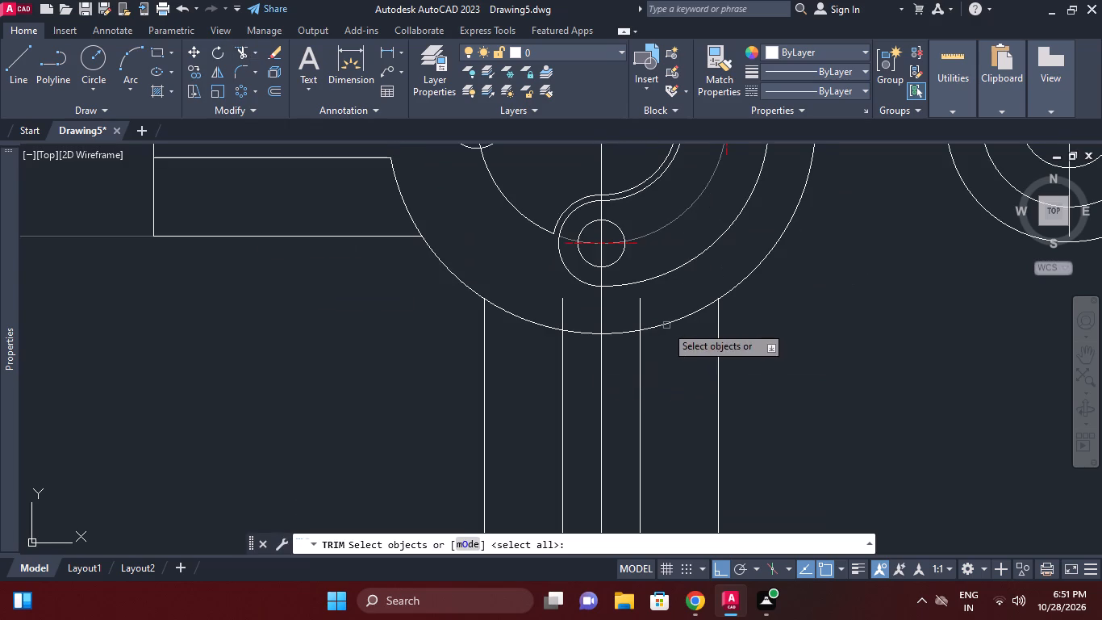
click(662, 329)
right_click(660, 321)
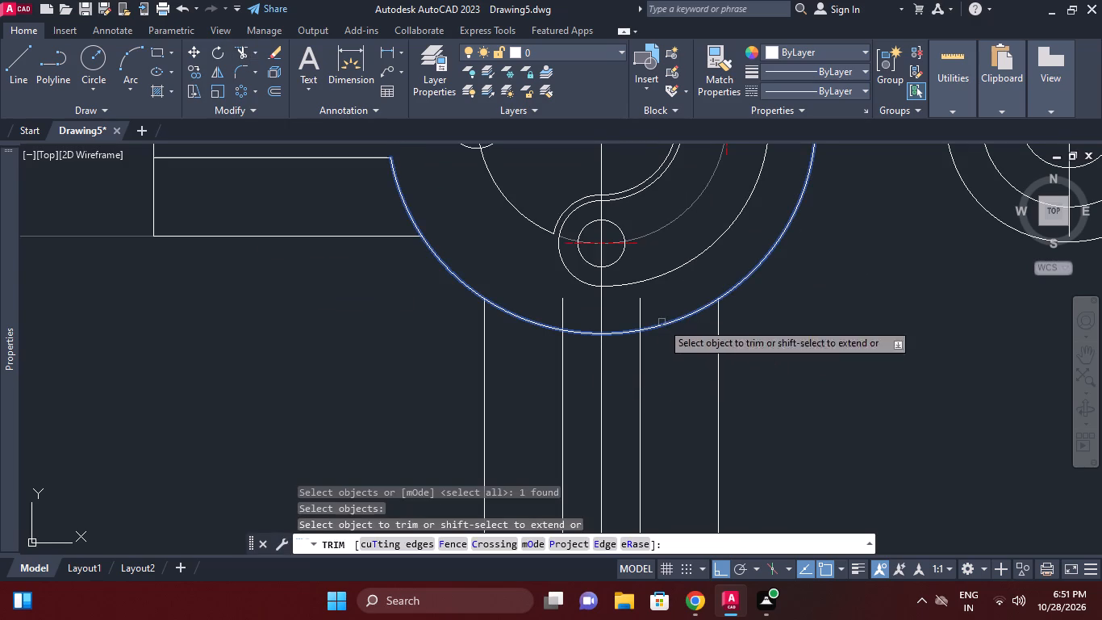
click(641, 304)
click(563, 309)
right_click(563, 309)
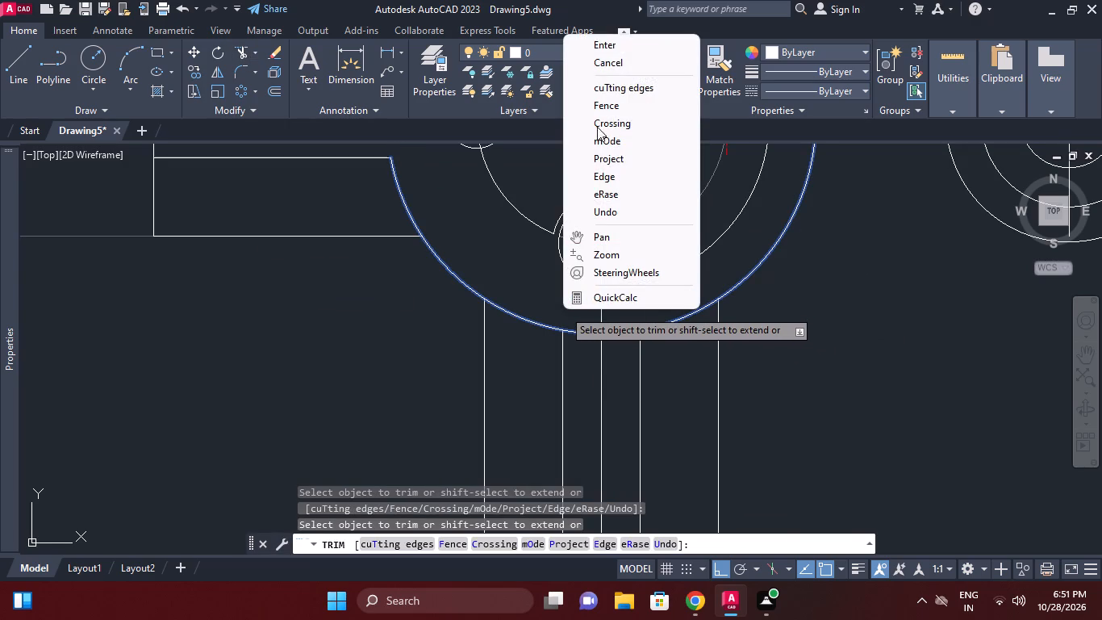
click(620, 45)
Trim the arc of the body's outer circle between the lower arm's two slot lines.
right_click(804, 382)
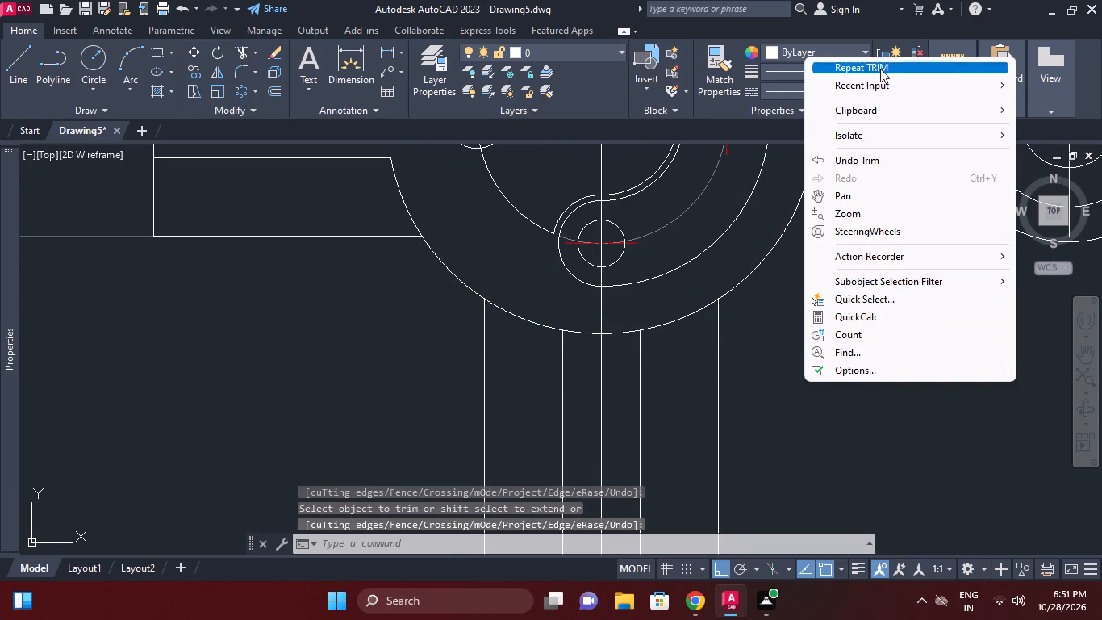
click(880, 69)
right_click(823, 374)
click(854, 383)
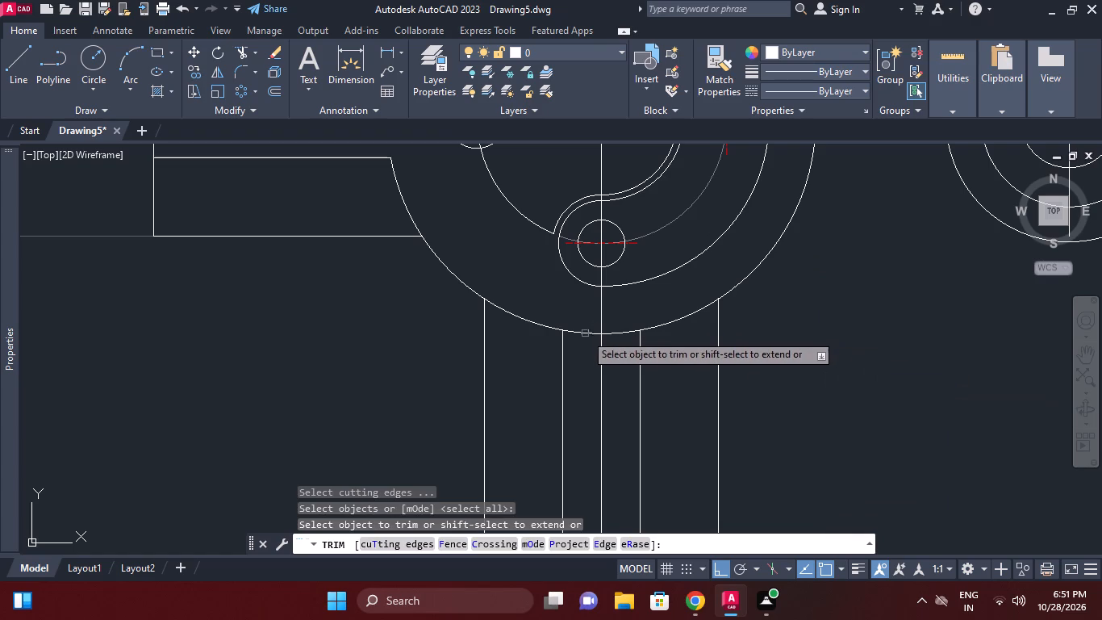
click(586, 335)
click(625, 336)
scroll(700, 358, down, 2)
middle_click(698, 354)
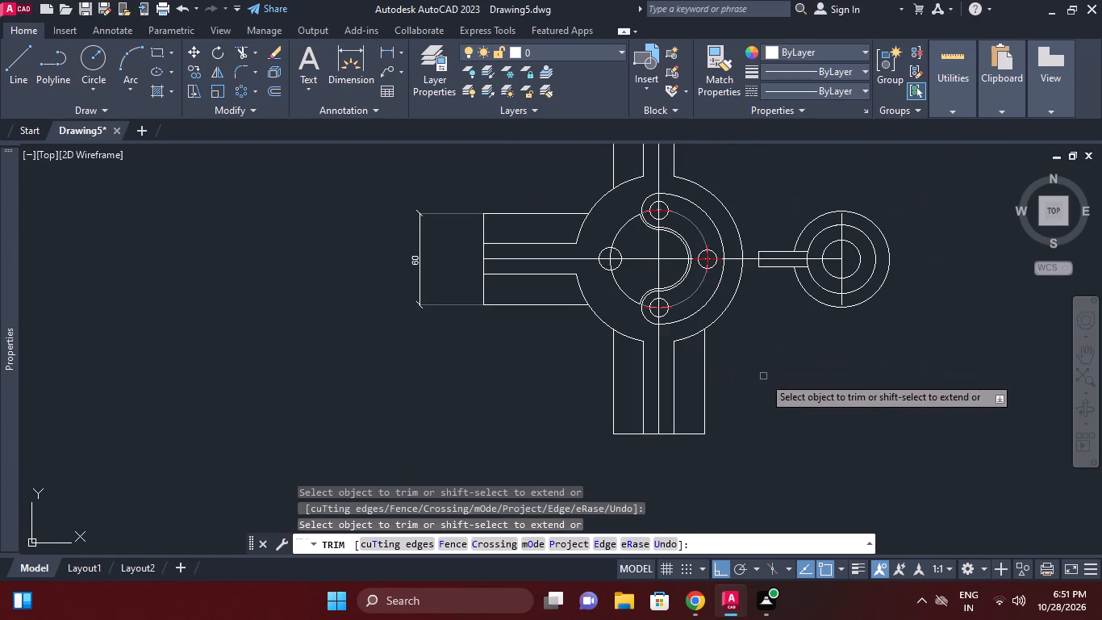
middle_drag(762, 376, 741, 387)
middle_drag(762, 393, 730, 411)
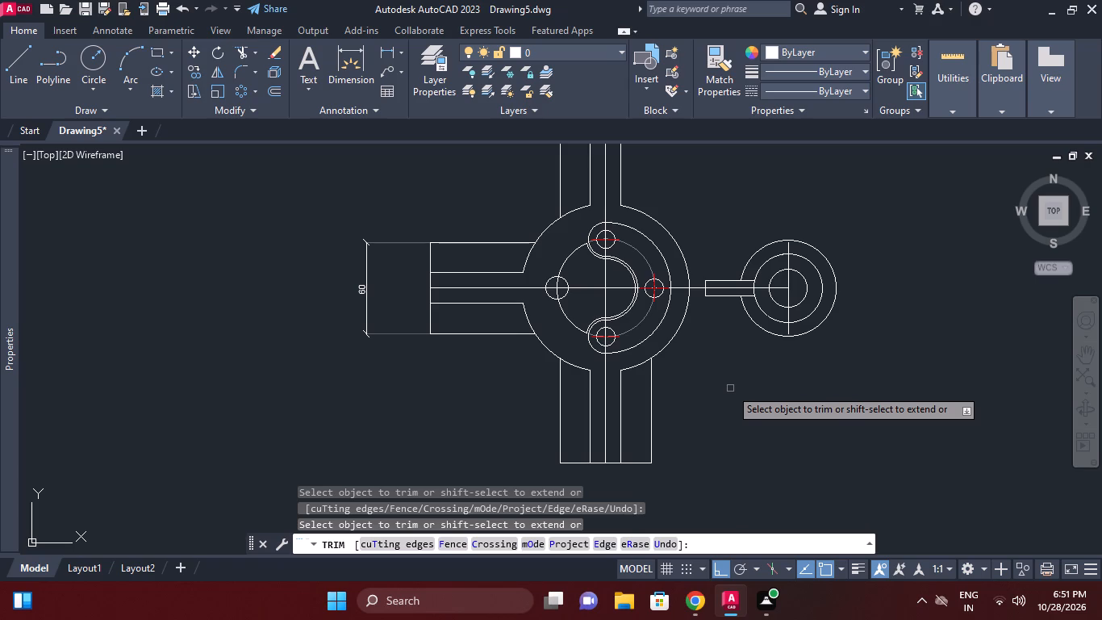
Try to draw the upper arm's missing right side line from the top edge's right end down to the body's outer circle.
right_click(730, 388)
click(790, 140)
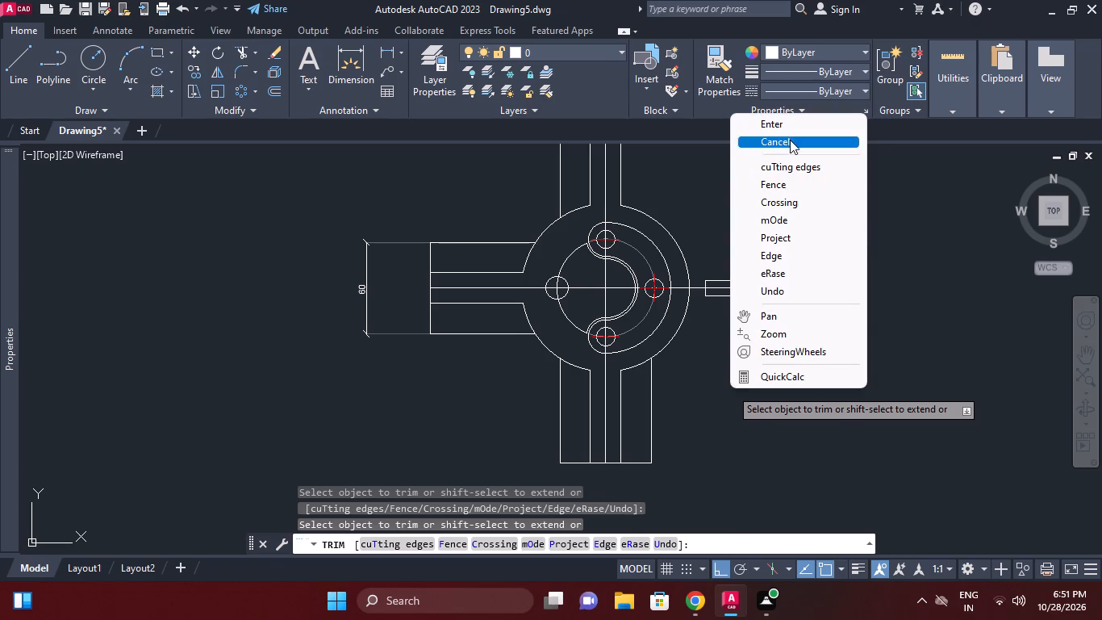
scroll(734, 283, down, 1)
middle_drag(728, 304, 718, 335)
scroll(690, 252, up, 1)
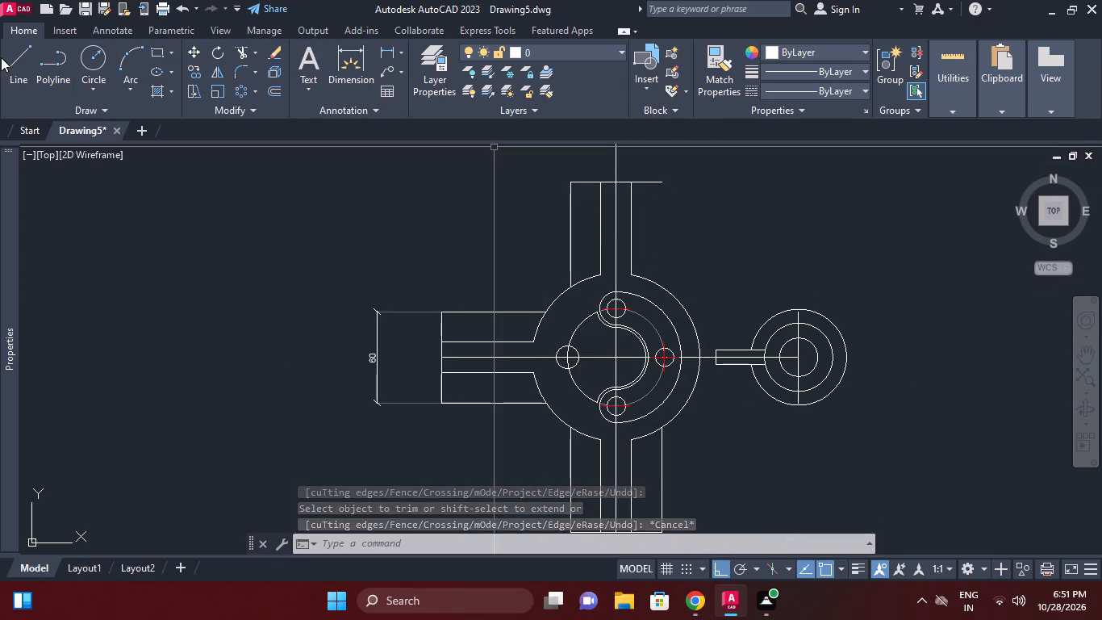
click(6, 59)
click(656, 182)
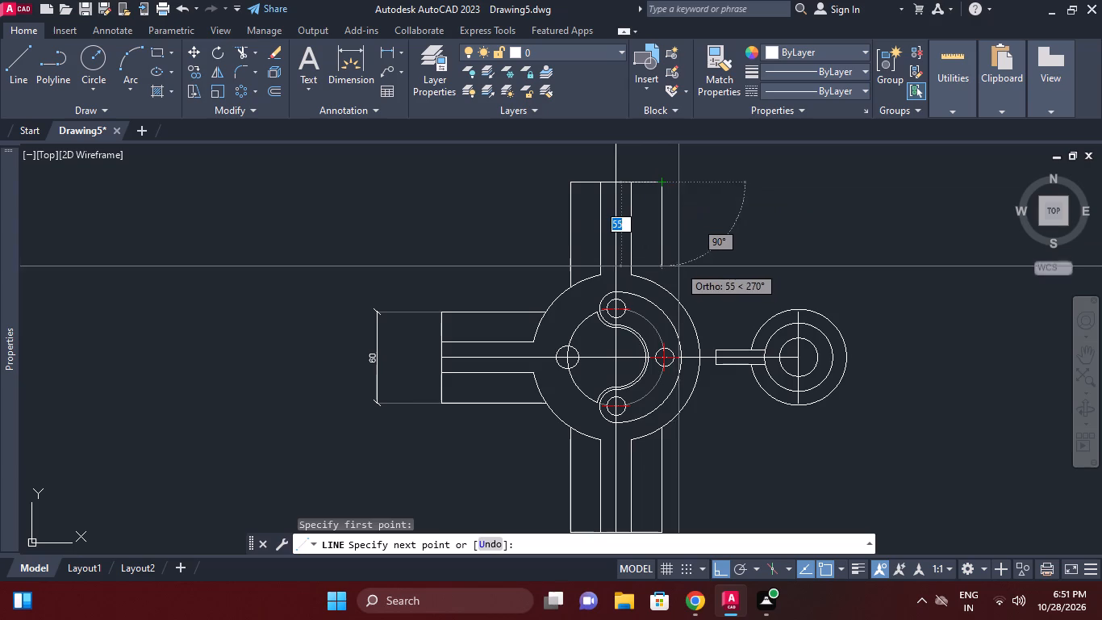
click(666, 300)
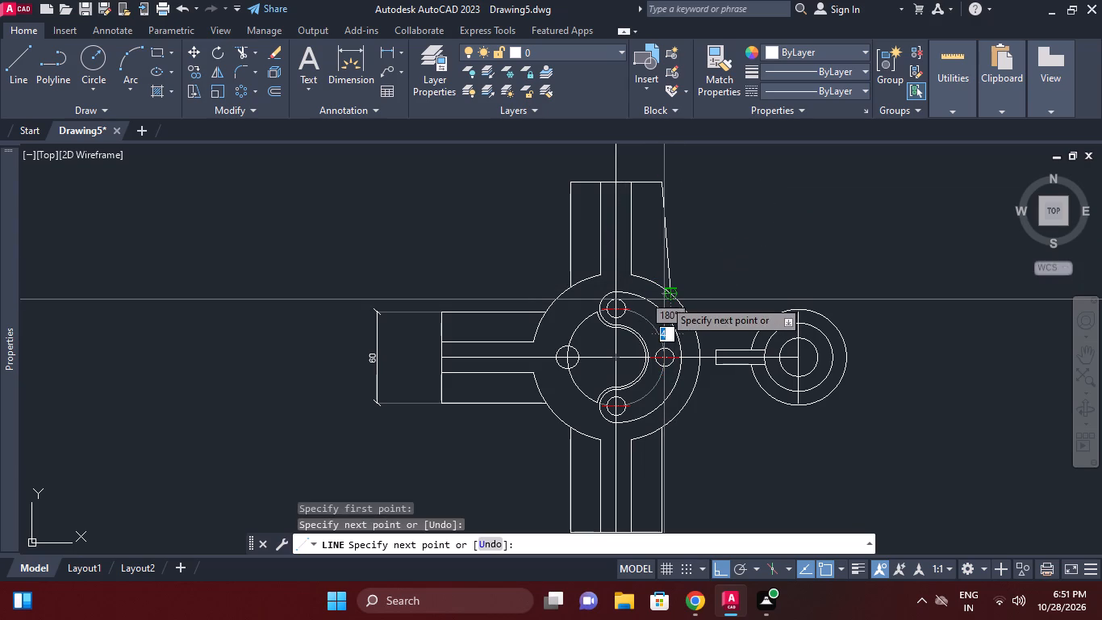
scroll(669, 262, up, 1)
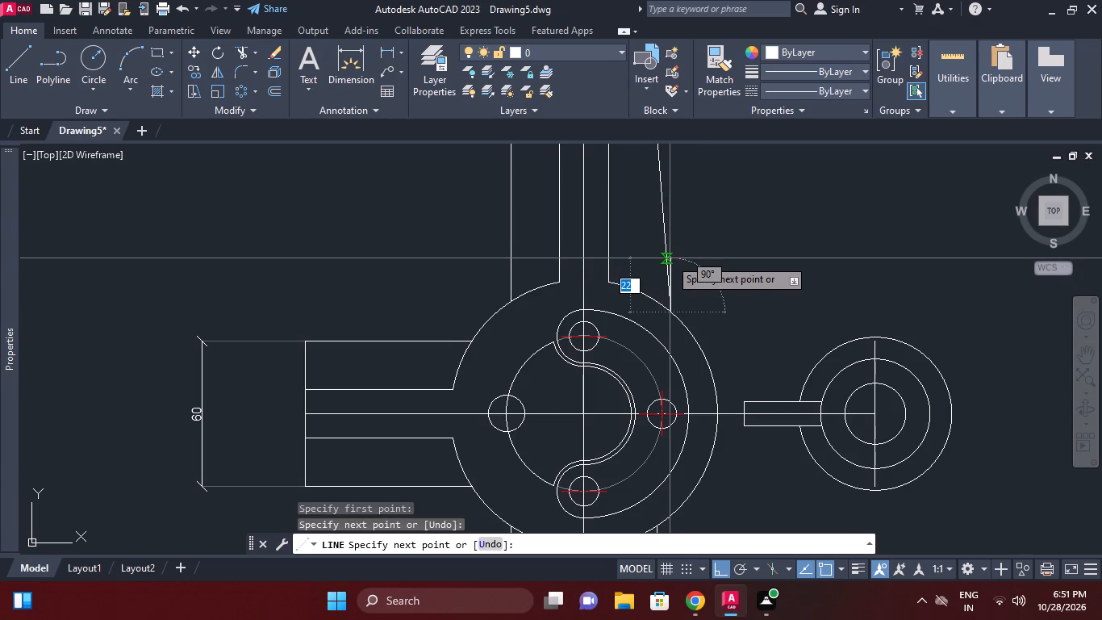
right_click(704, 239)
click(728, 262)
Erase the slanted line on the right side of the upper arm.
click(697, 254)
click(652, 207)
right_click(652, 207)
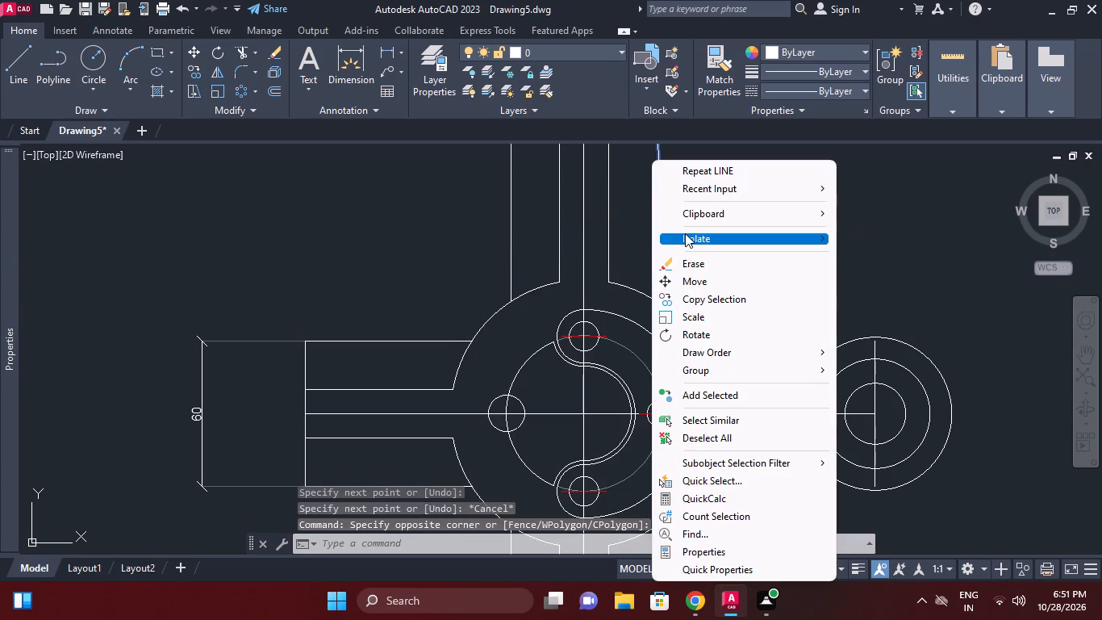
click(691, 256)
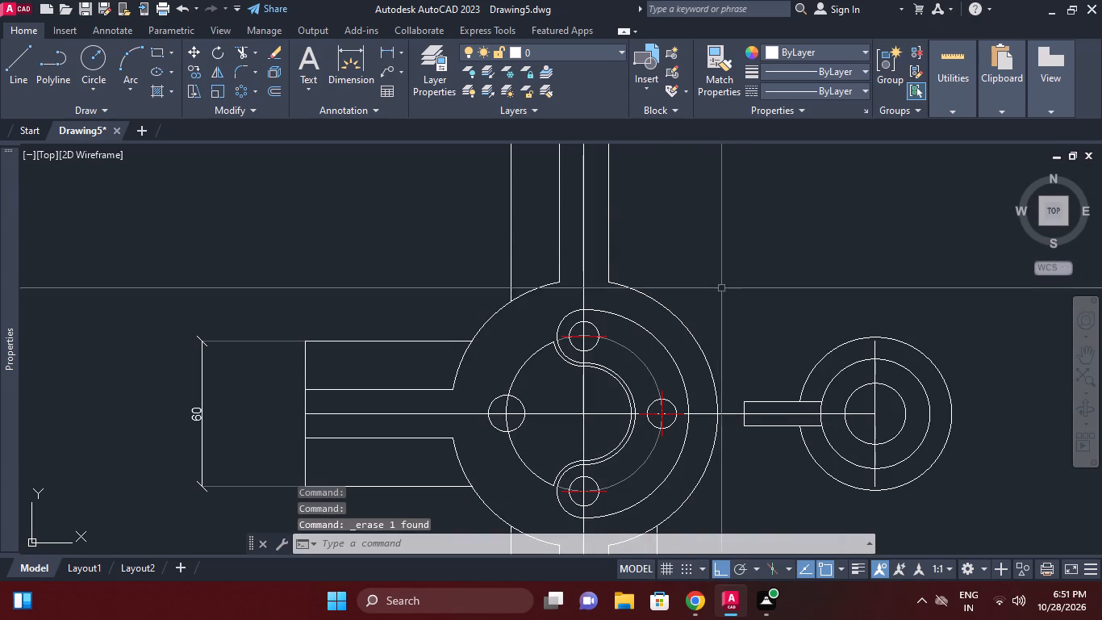
Mirror the upper arm's left side line about the vertical centreline to form its right side, keeping the original.
middle_click(699, 353)
scroll(698, 357, down, 1)
click(580, 241)
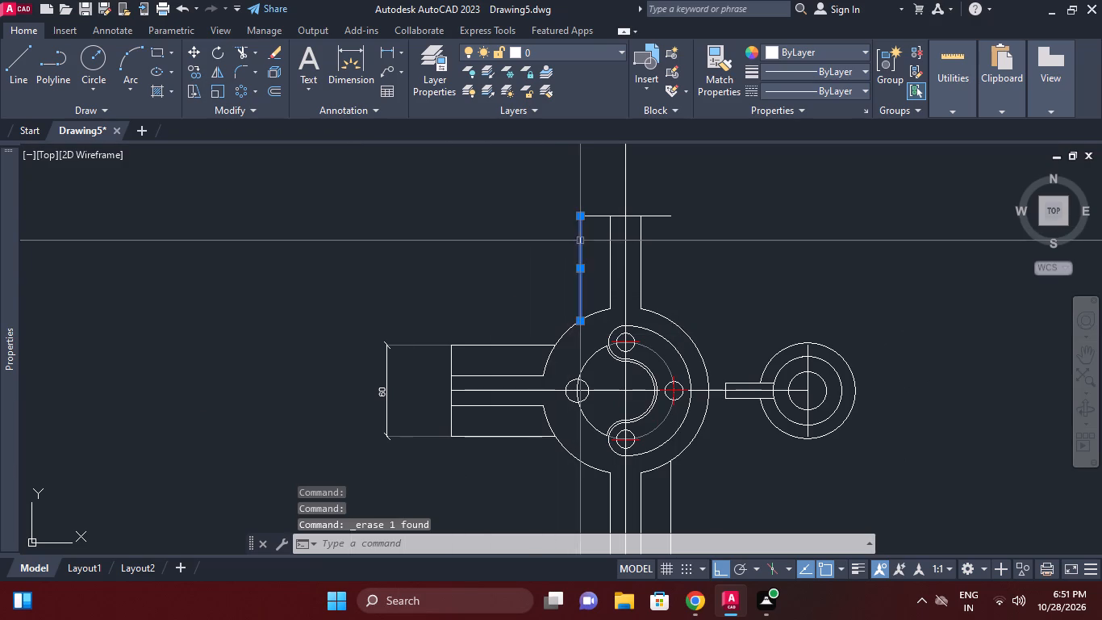
click(223, 77)
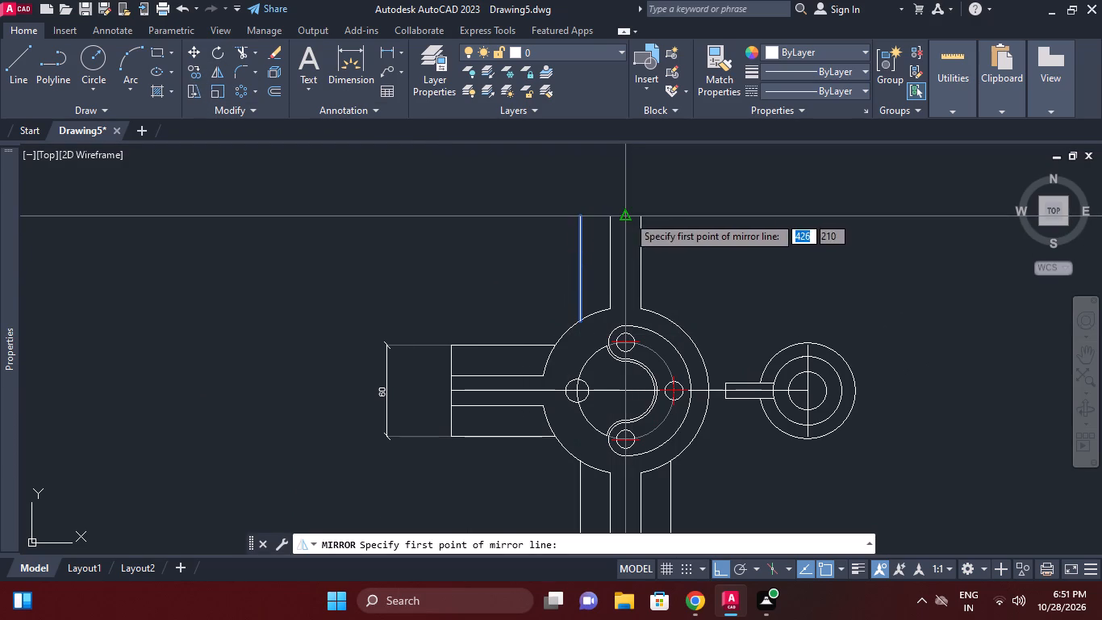
click(628, 216)
click(626, 206)
drag(649, 262, 626, 206)
middle_click(663, 186)
scroll(663, 186, down, 1)
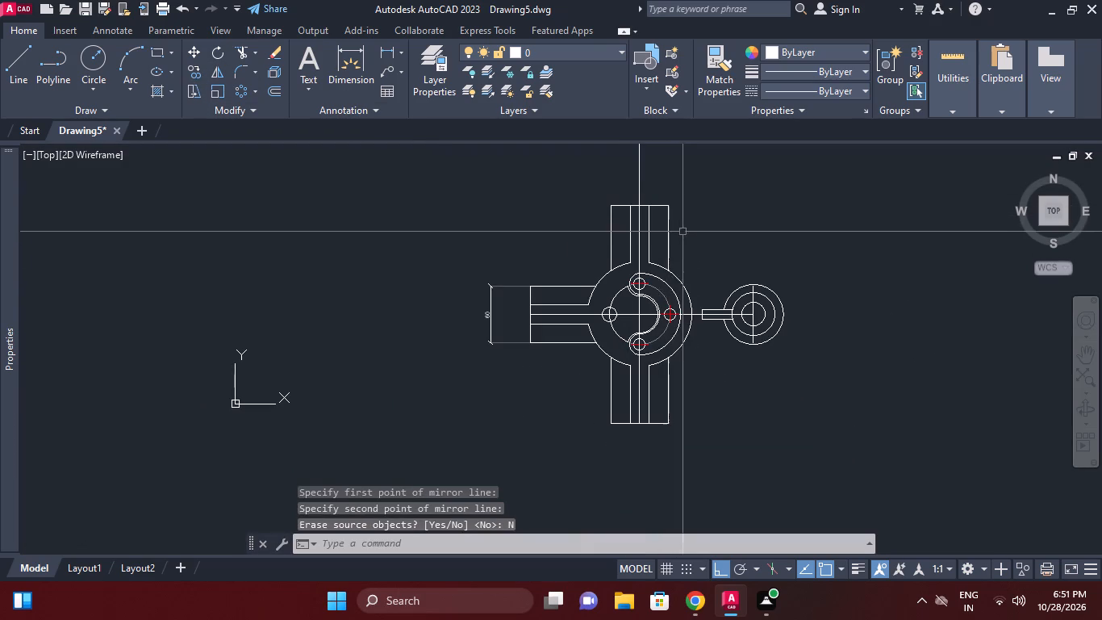
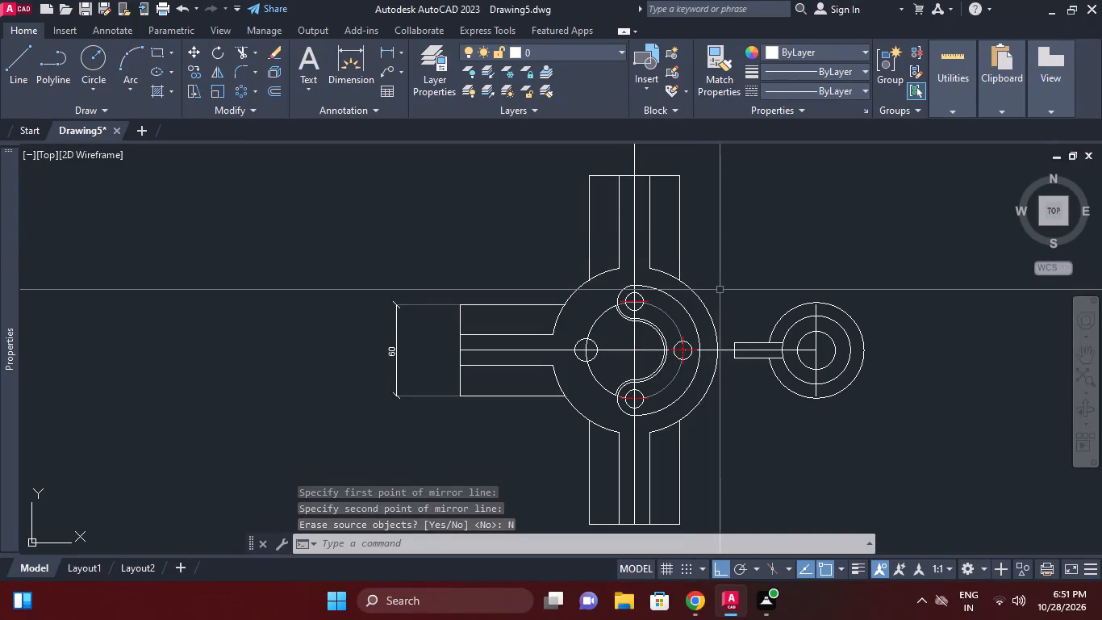
Draw a line tangent to the underside of the boss's outer circle, ending where the lower arm's right slot line meets the body.
middle_drag(720, 298, 716, 333)
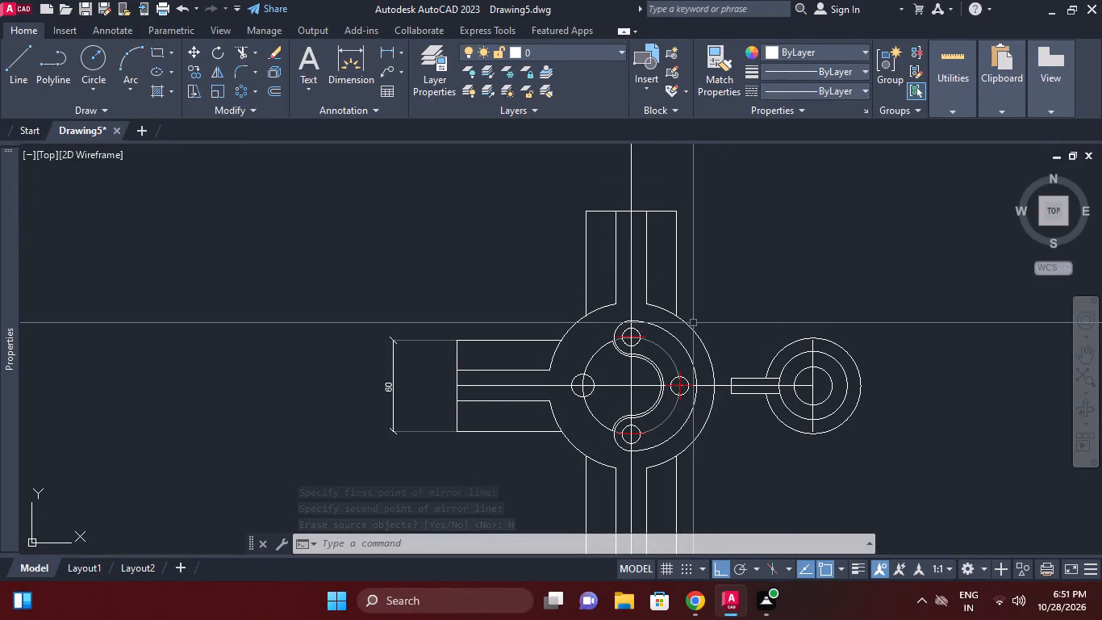
middle_click(787, 320)
middle_drag(765, 286, 765, 277)
scroll(765, 265, down, 1)
middle_drag(765, 277, 765, 246)
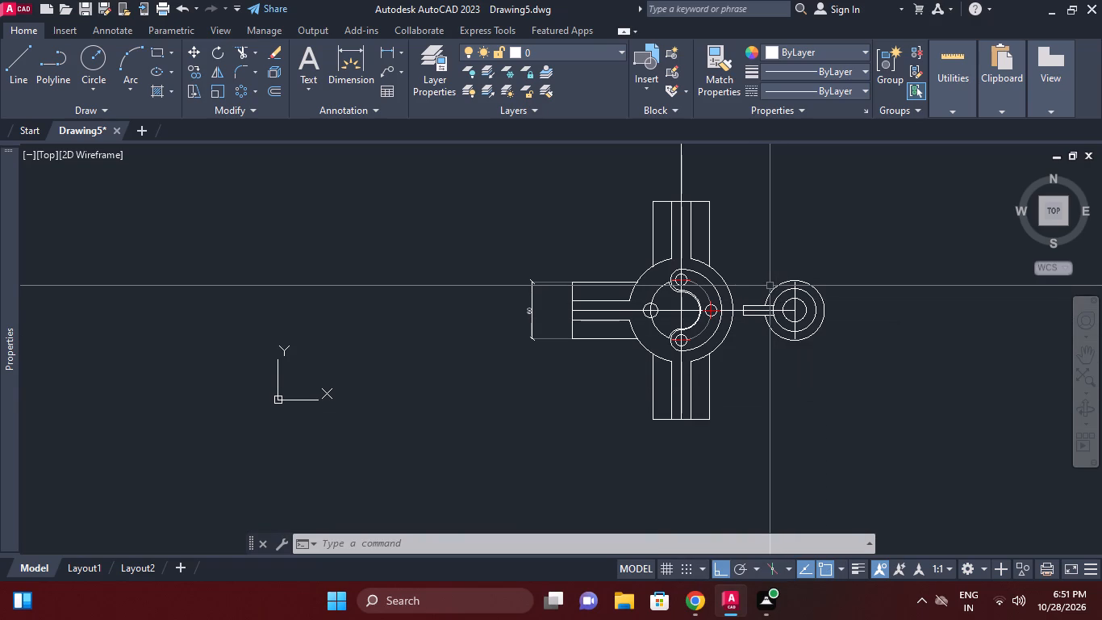
click(6, 69)
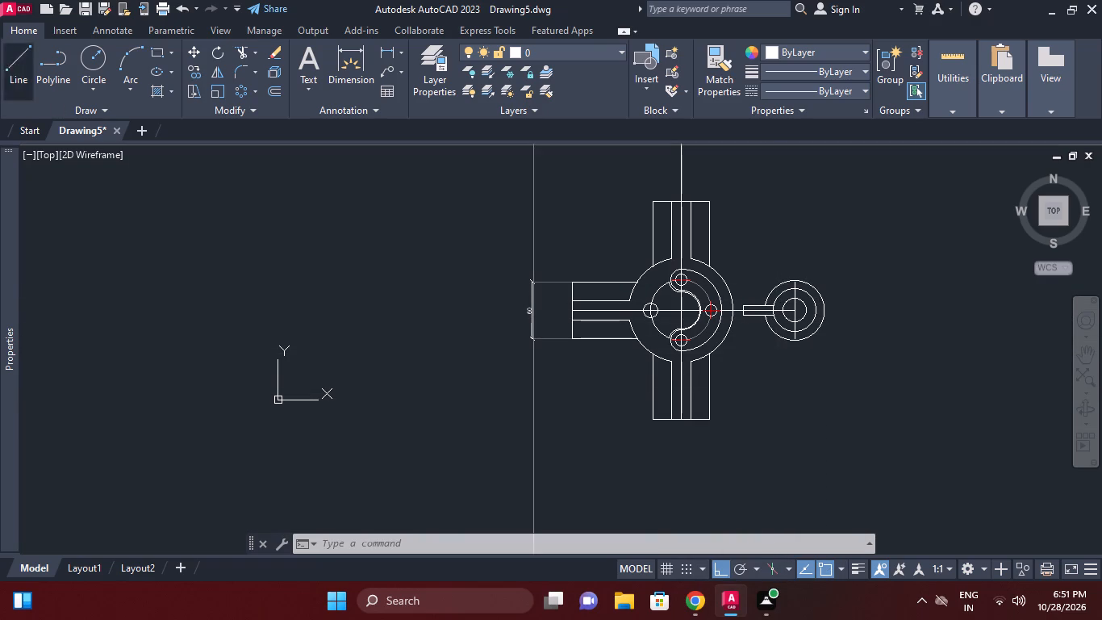
ctrl+right_click(637, 360)
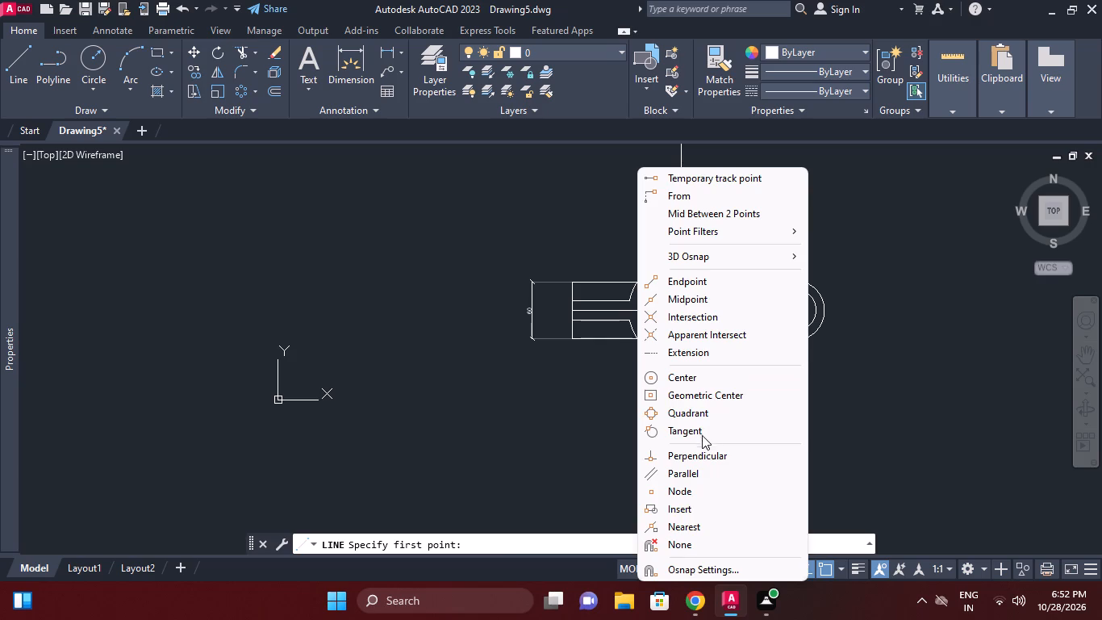
click(702, 432)
scroll(763, 340, up, 2)
click(824, 342)
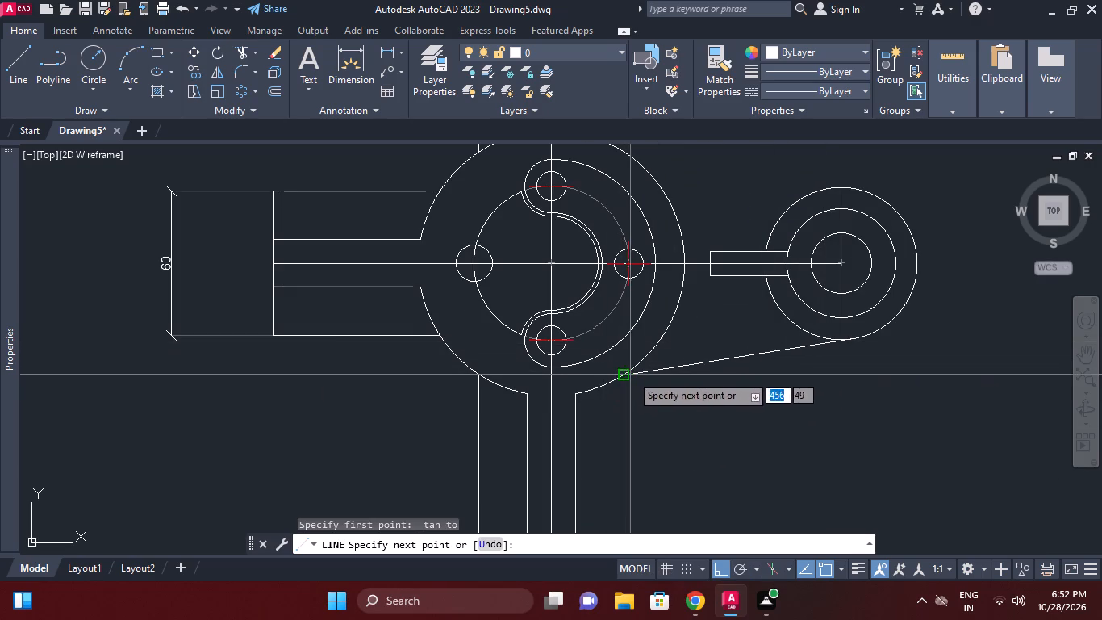
click(578, 396)
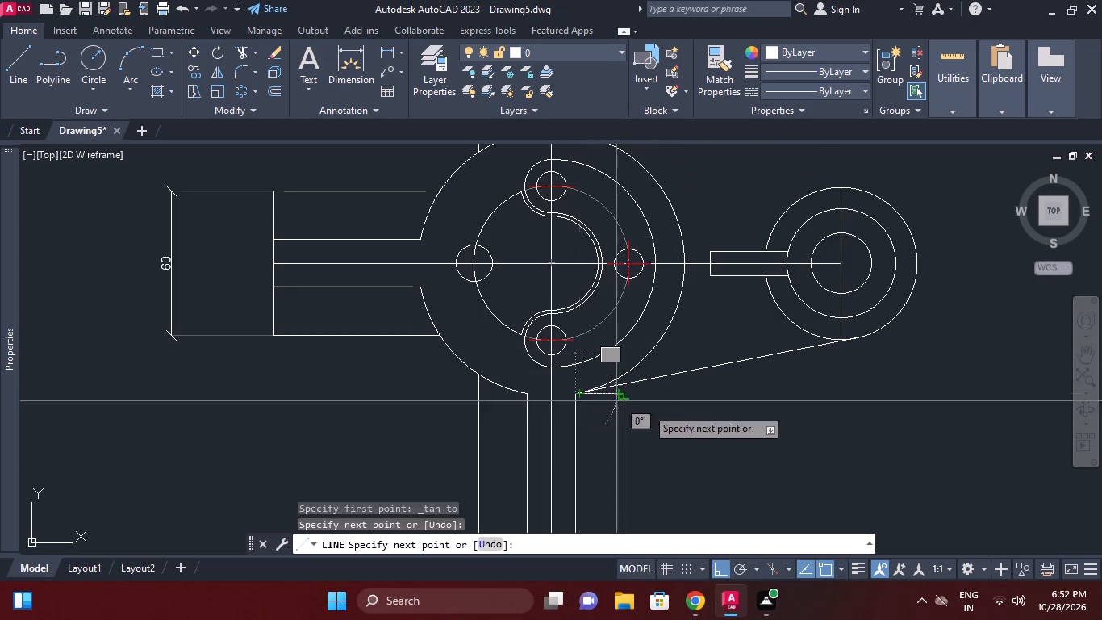
middle_click(715, 414)
key(Escape)
key(Escape)
Draw a line tangent to the top of the boss's outer circle, ending where the upper arm's right slot line meets the body.
key(space)
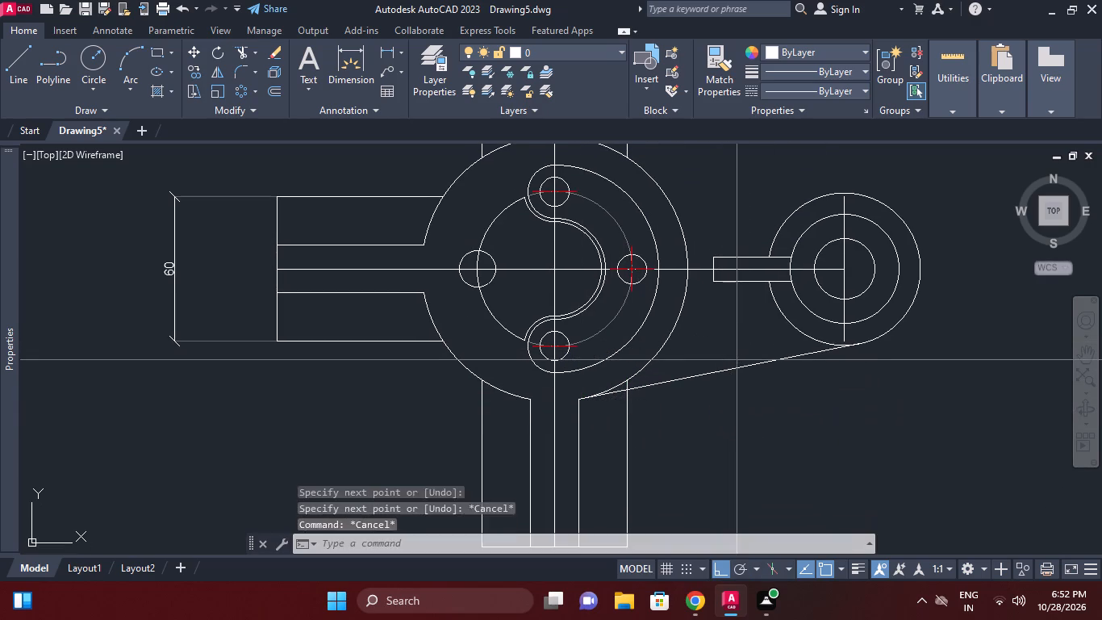
ctrl+right_click(737, 344)
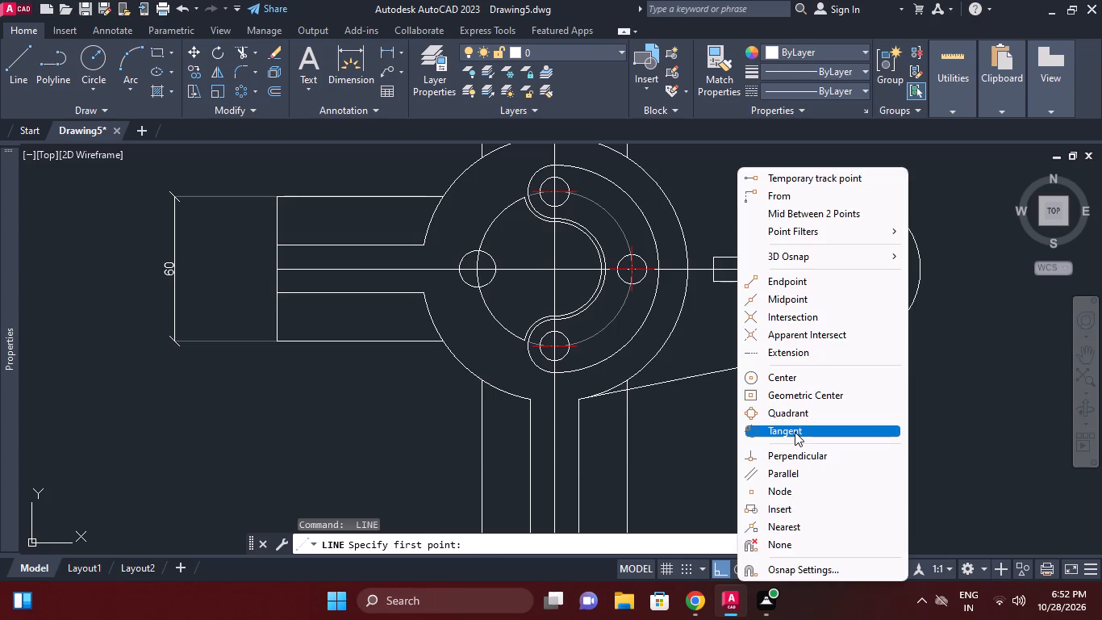
click(795, 432)
middle_drag(812, 274, 812, 354)
click(812, 279)
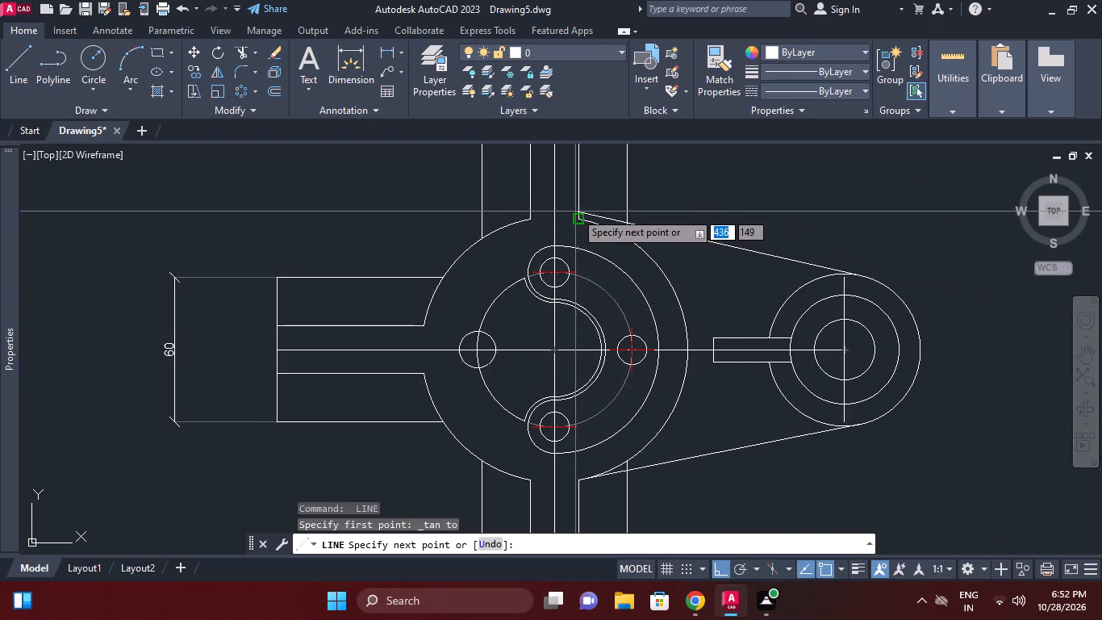
click(578, 219)
right_click(679, 206)
click(709, 230)
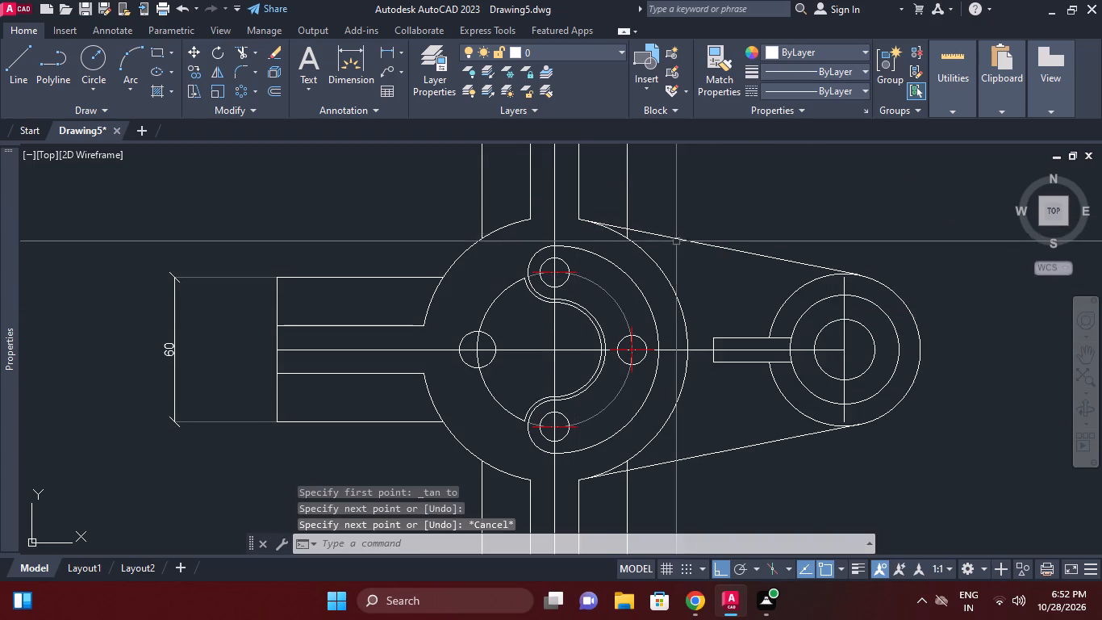
Trim the upper arm's right side line below the tangent line and the right-hand arc of the body's outer circle between the tangent lines.
scroll(658, 221, down, 1)
click(247, 51)
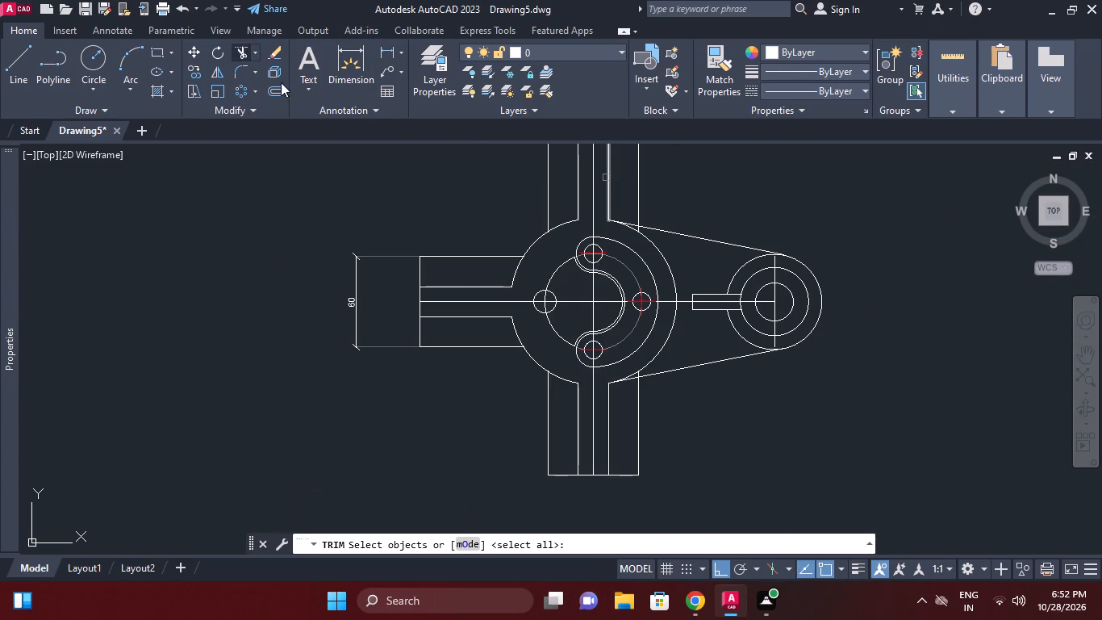
right_click(313, 115)
click(313, 198)
right_click(307, 197)
click(329, 203)
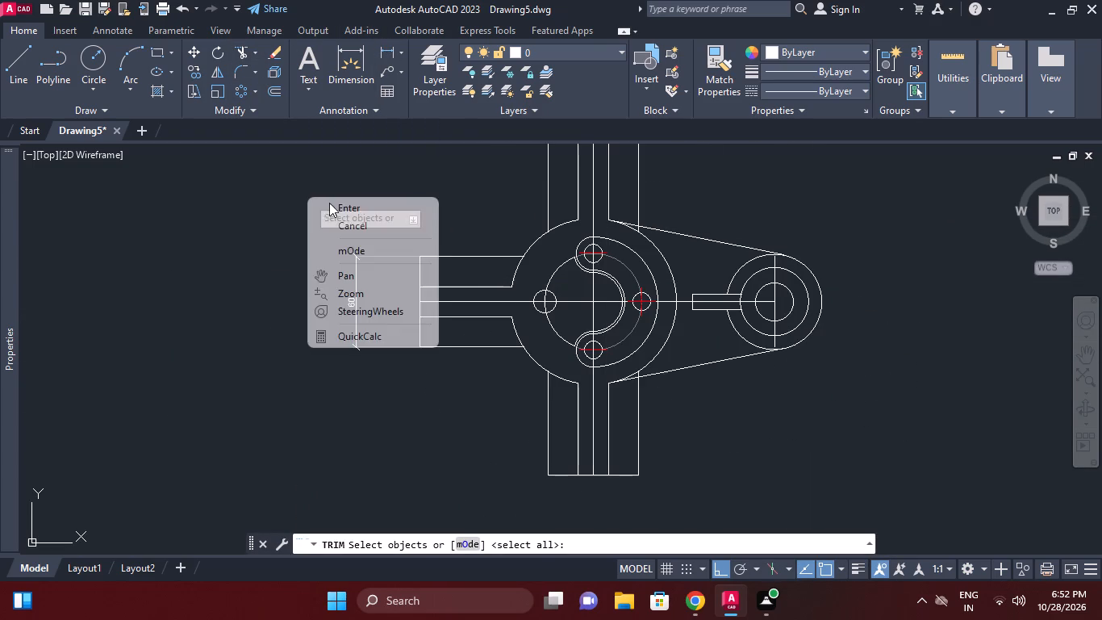
scroll(637, 241, up, 2)
click(640, 211)
scroll(648, 213, down, 1)
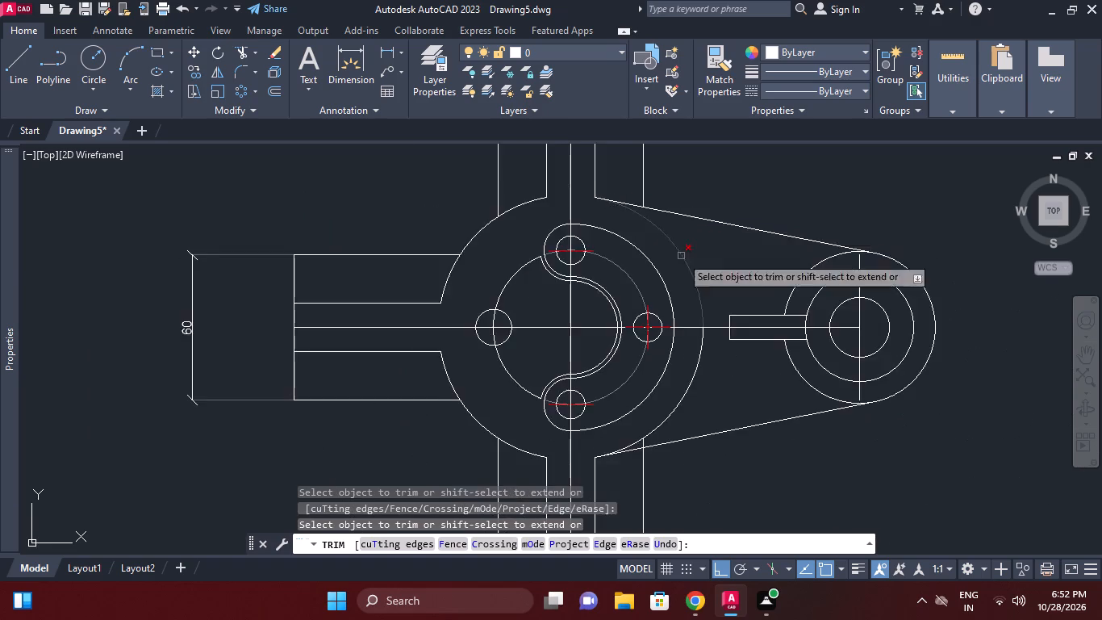
middle_drag(681, 256, 690, 208)
middle_drag(725, 276, 724, 262)
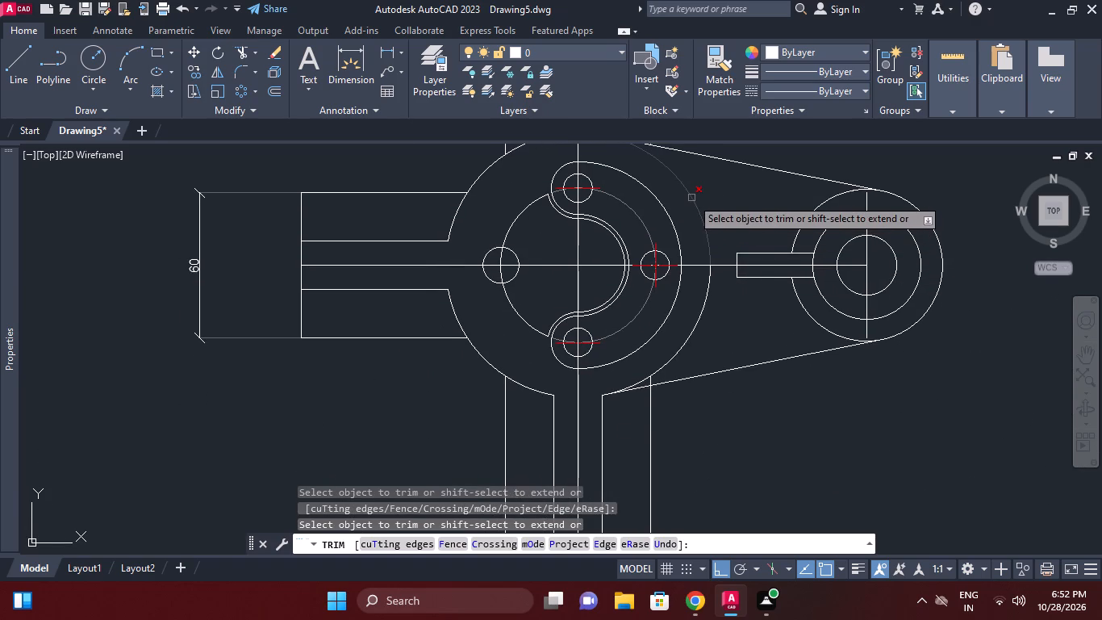
click(691, 198)
click(708, 282)
Trim the leftover outer circle arc and the lower arm's right side line stub above the lower tangent line.
scroll(707, 309, down, 1)
middle_drag(706, 309, 716, 283)
scroll(695, 325, up, 2)
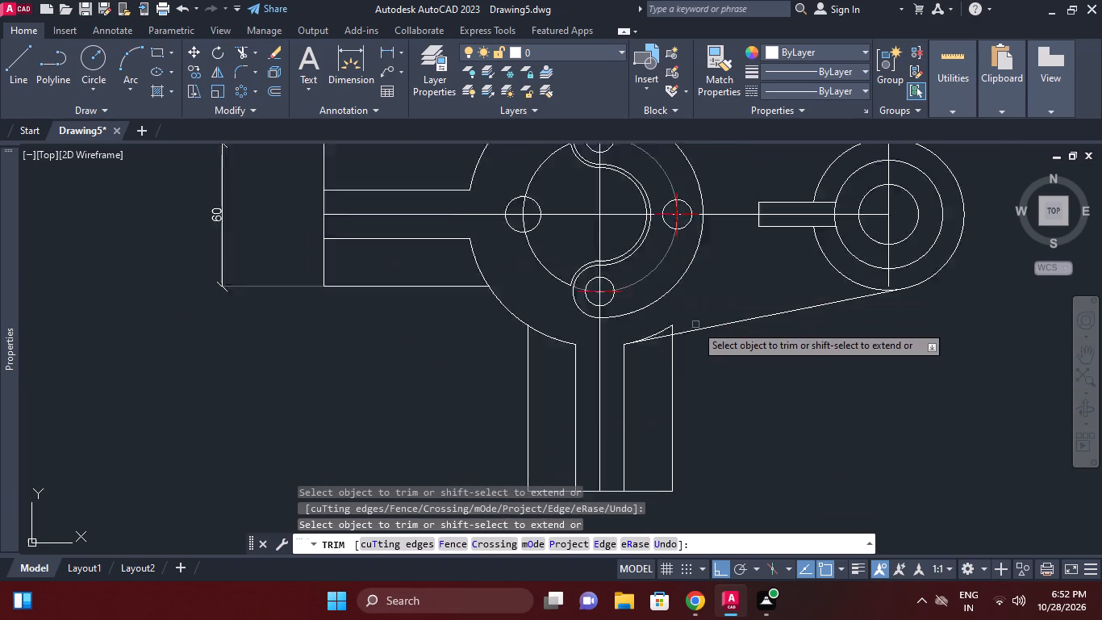
click(657, 331)
click(655, 325)
scroll(671, 319, down, 2)
middle_click(670, 337)
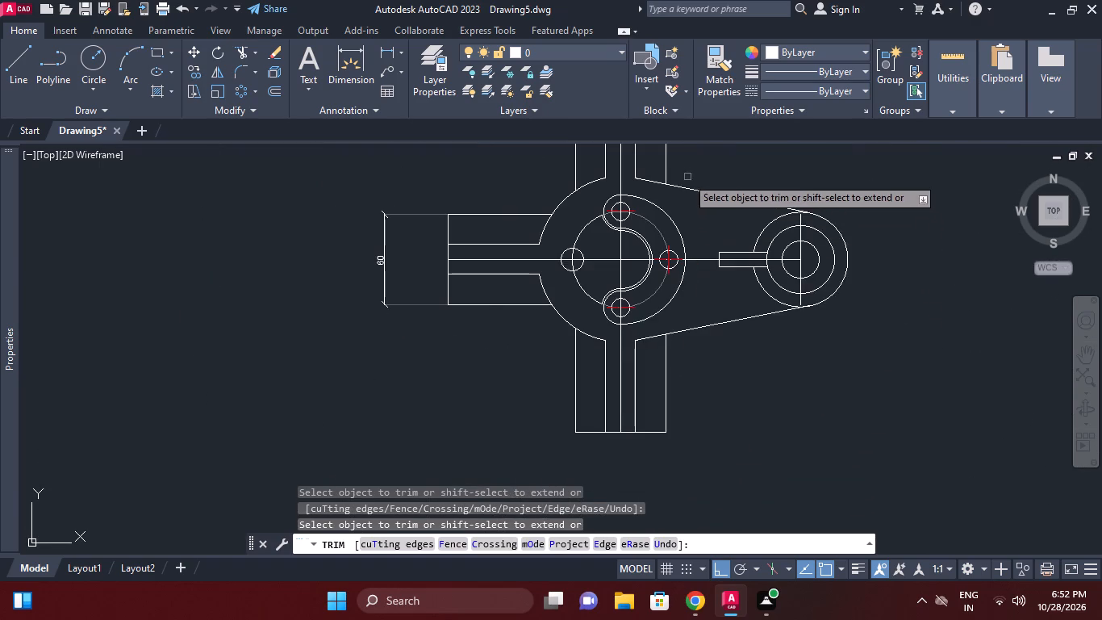
scroll(686, 176, up, 1)
scroll(686, 176, down, 1)
middle_drag(866, 187, 867, 210)
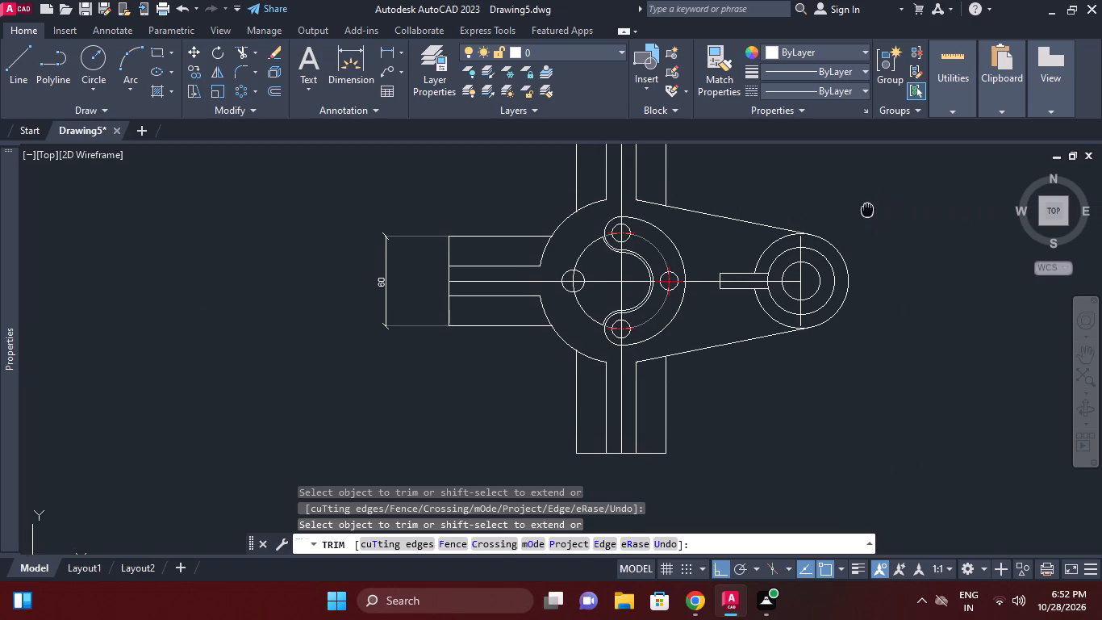
middle_drag(867, 210, 866, 226)
right_click(870, 255)
click(901, 279)
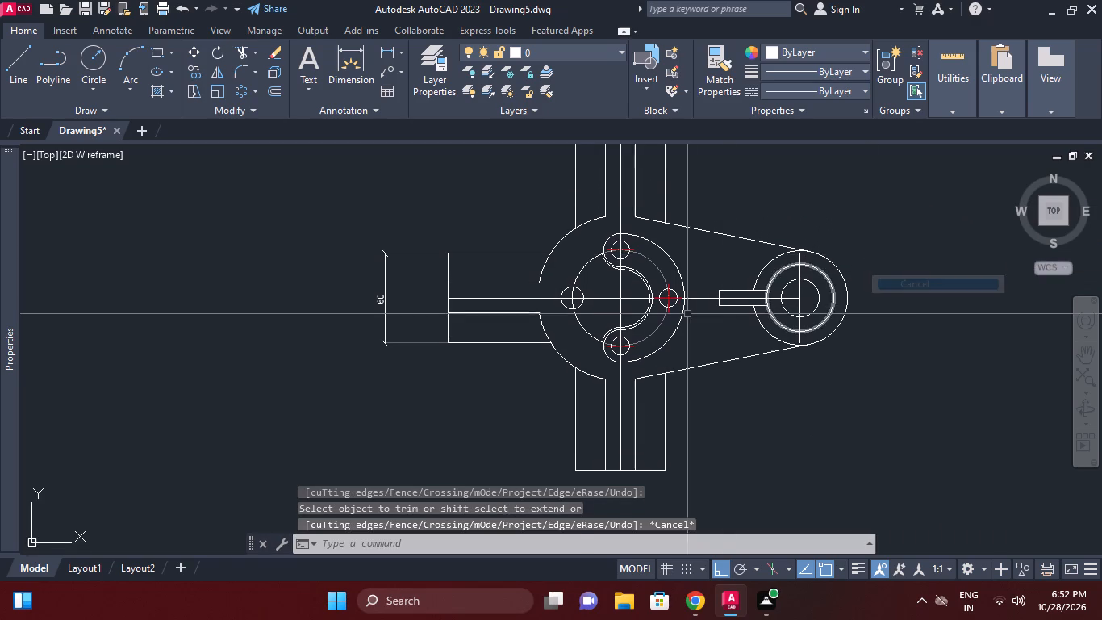
Stretch the left end of the boss's slot rectangle about 13 mm towards the body along the horizontal centreline.
scroll(687, 314, up, 1)
click(737, 294)
scroll(753, 304, up, 1)
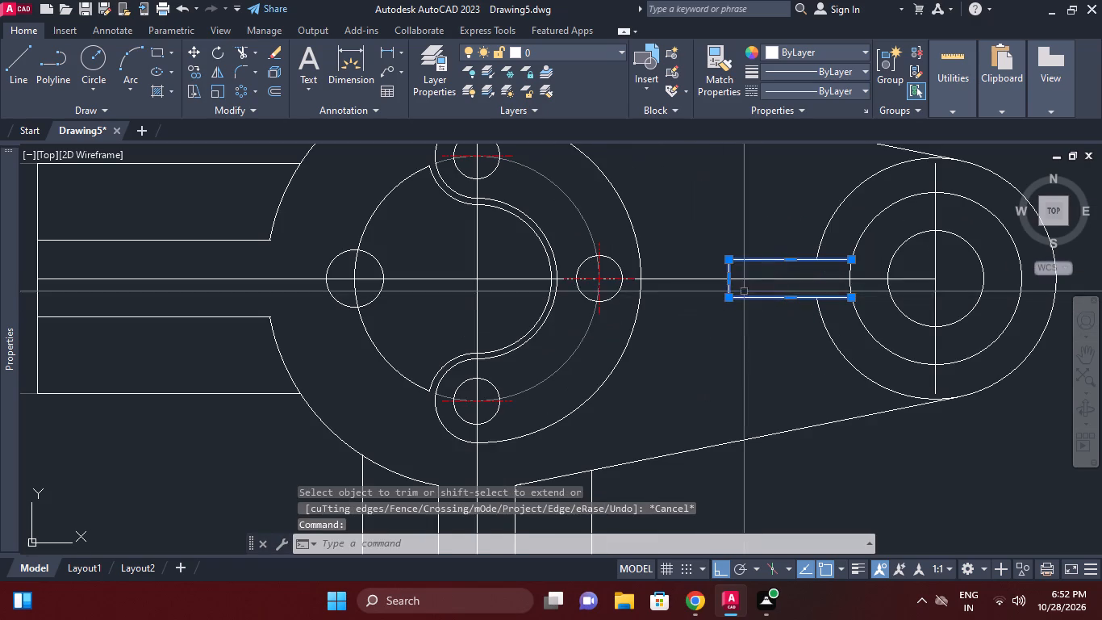
click(731, 279)
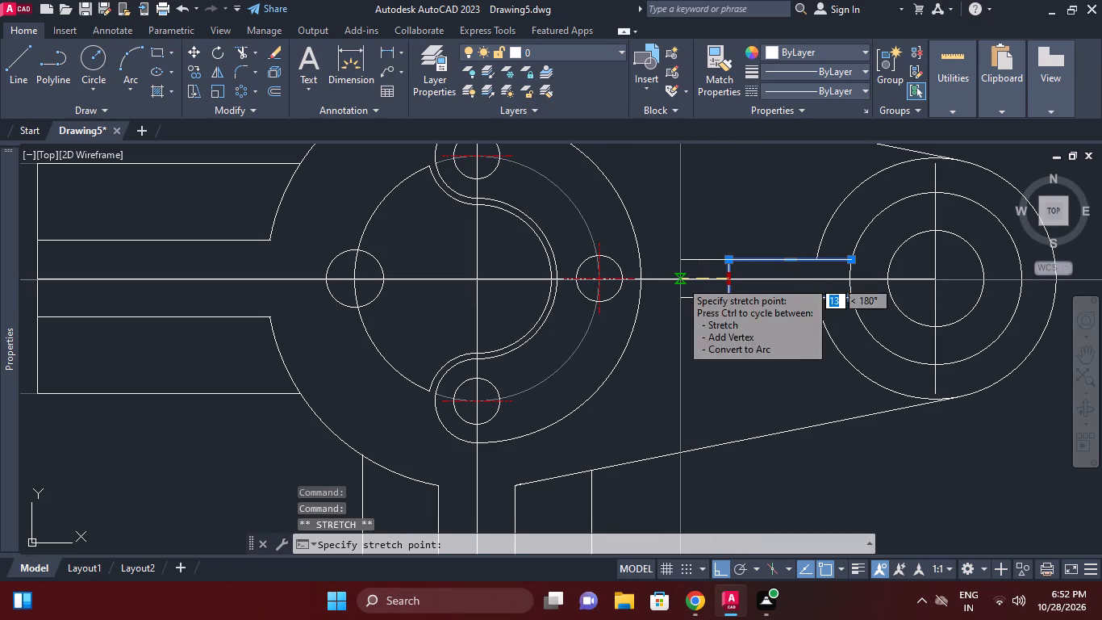
click(676, 280)
scroll(694, 252, down, 1)
middle_drag(694, 252, 712, 266)
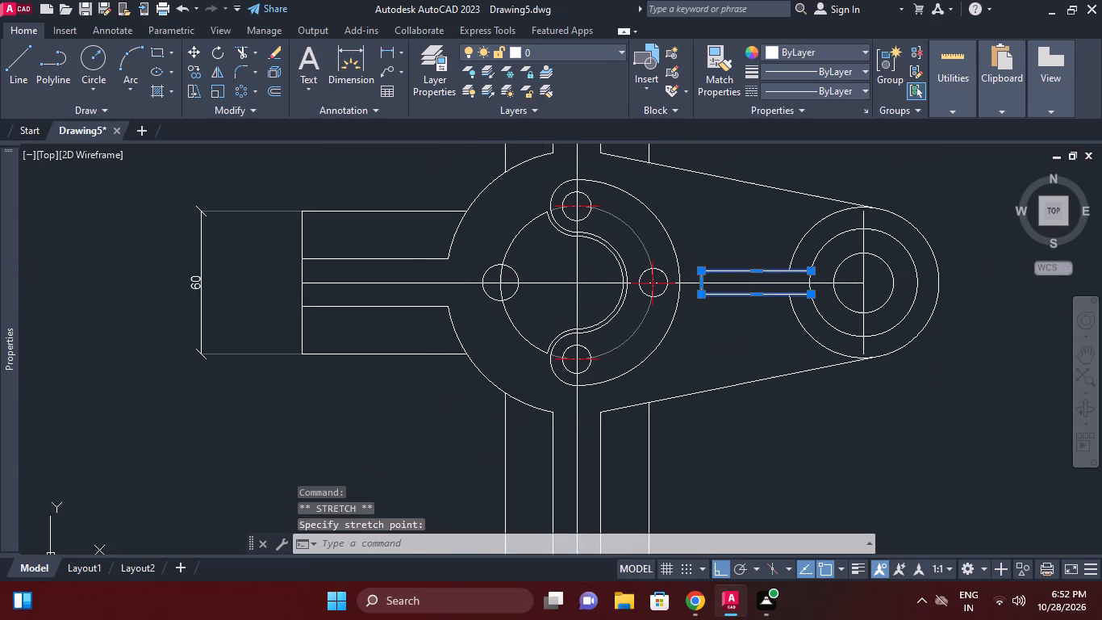
scroll(697, 283, up, 1)
right_click(721, 223)
click(787, 429)
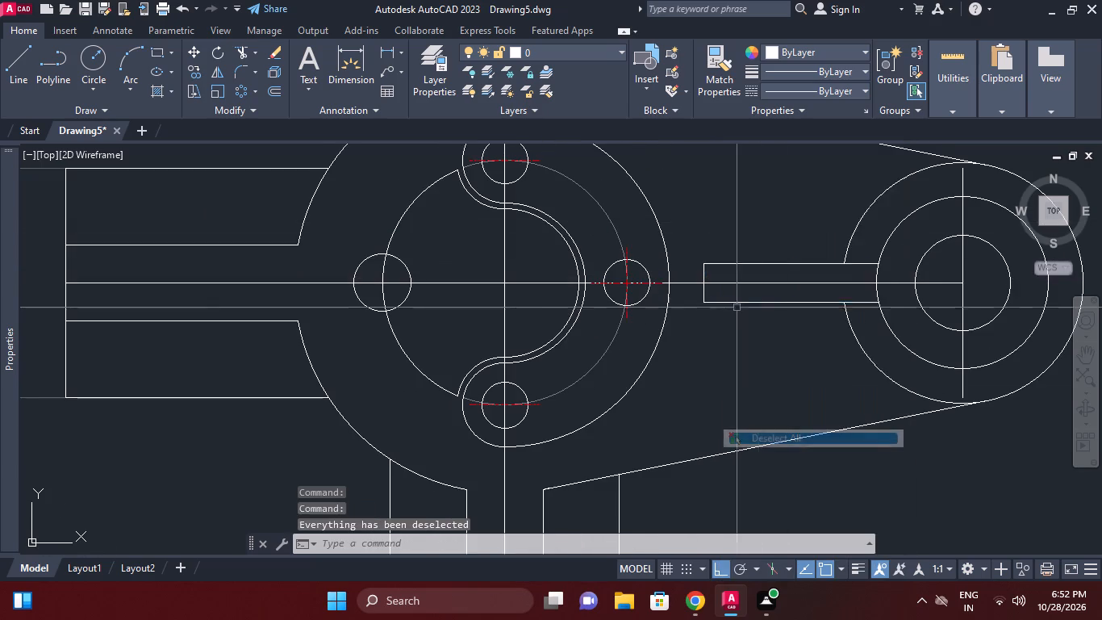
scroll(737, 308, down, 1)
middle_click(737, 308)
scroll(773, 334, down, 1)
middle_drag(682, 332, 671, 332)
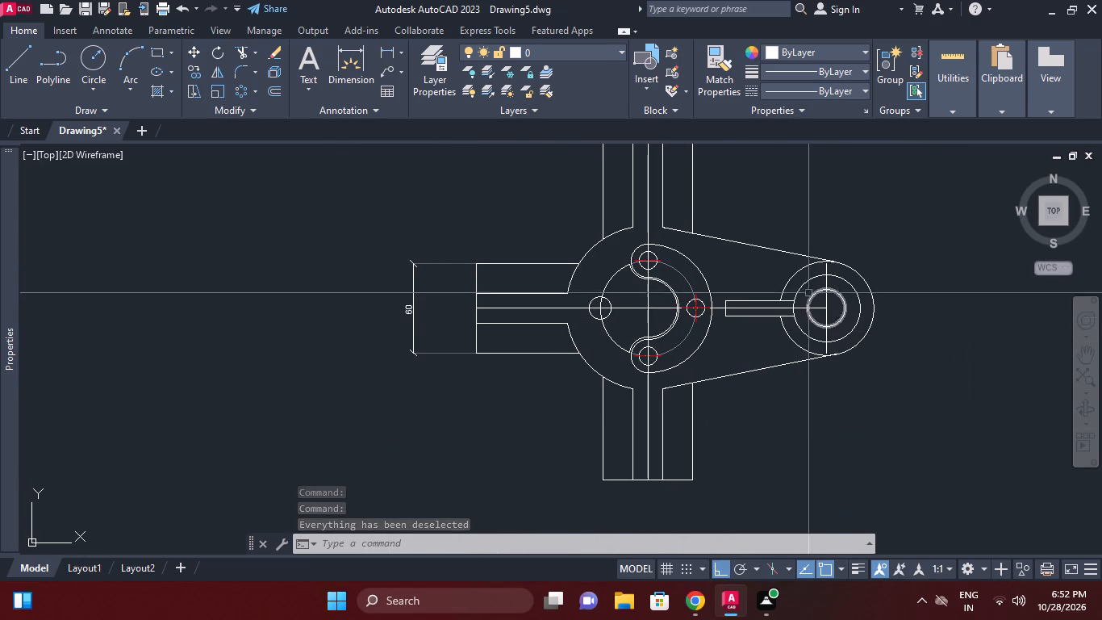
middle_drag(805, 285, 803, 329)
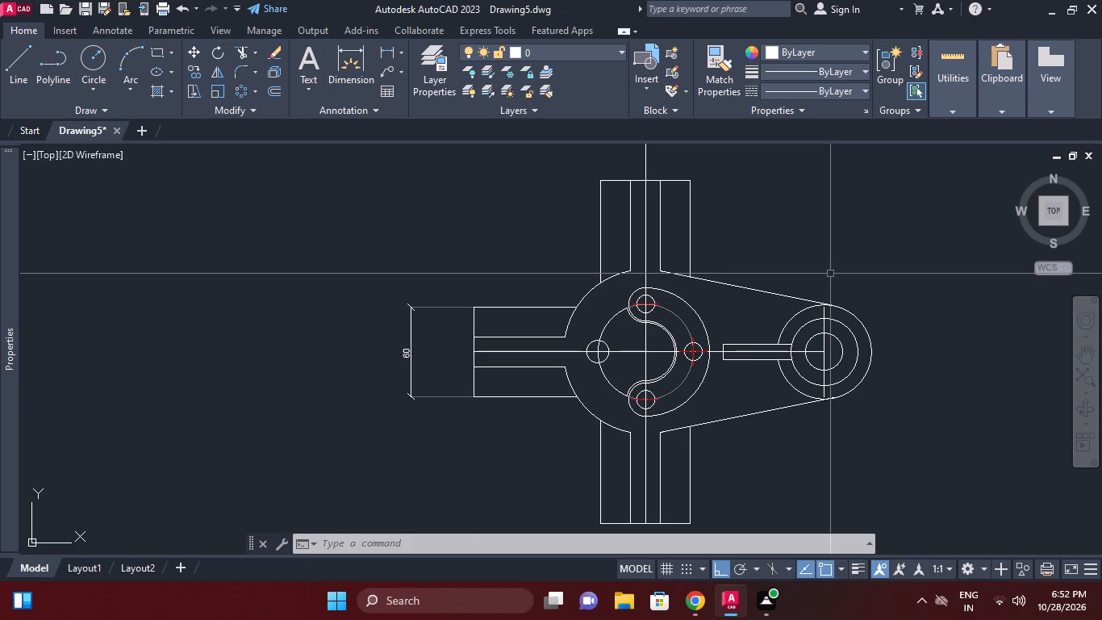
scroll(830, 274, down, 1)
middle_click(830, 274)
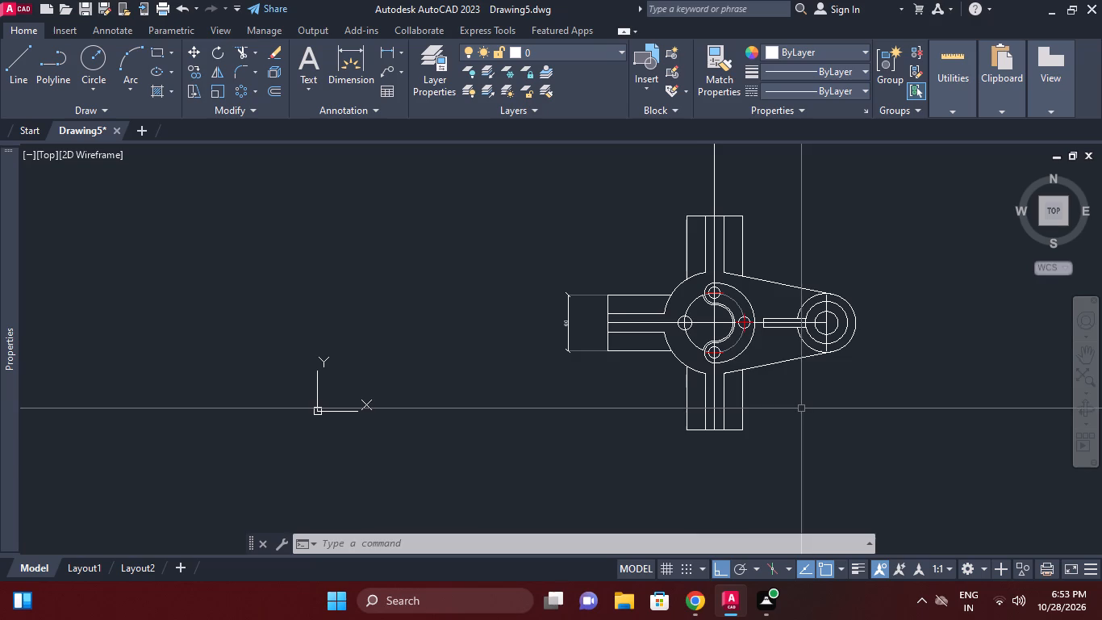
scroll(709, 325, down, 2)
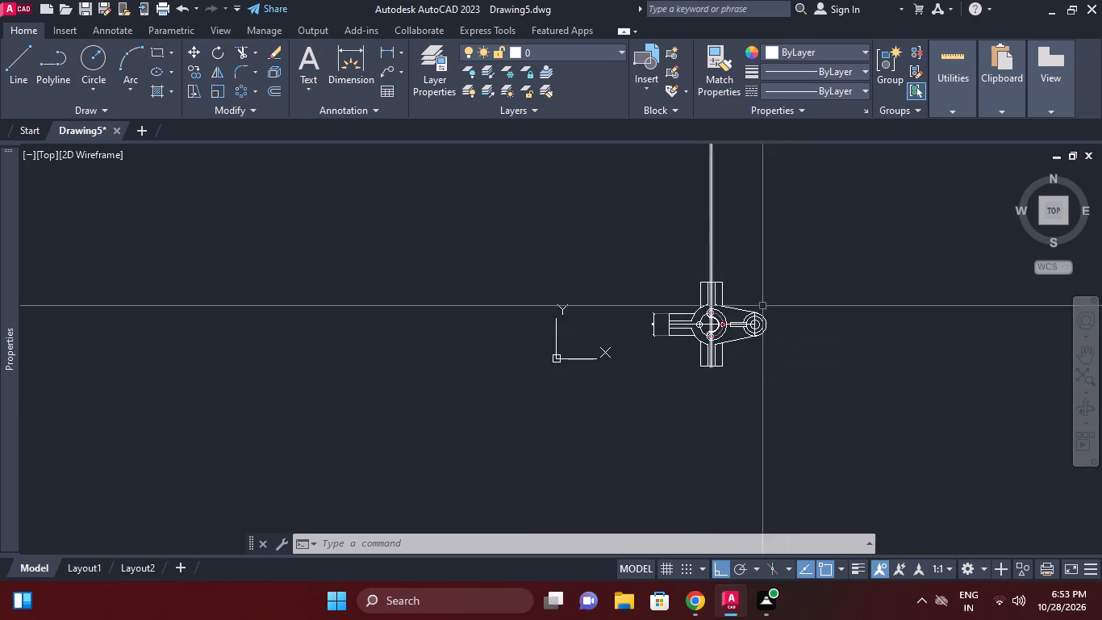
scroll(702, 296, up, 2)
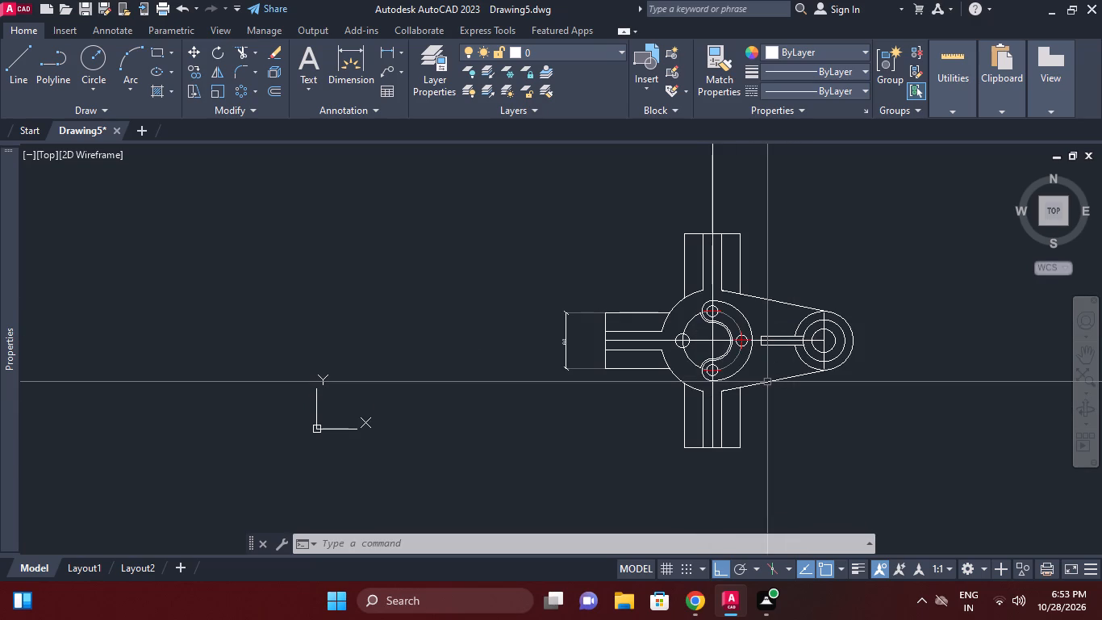
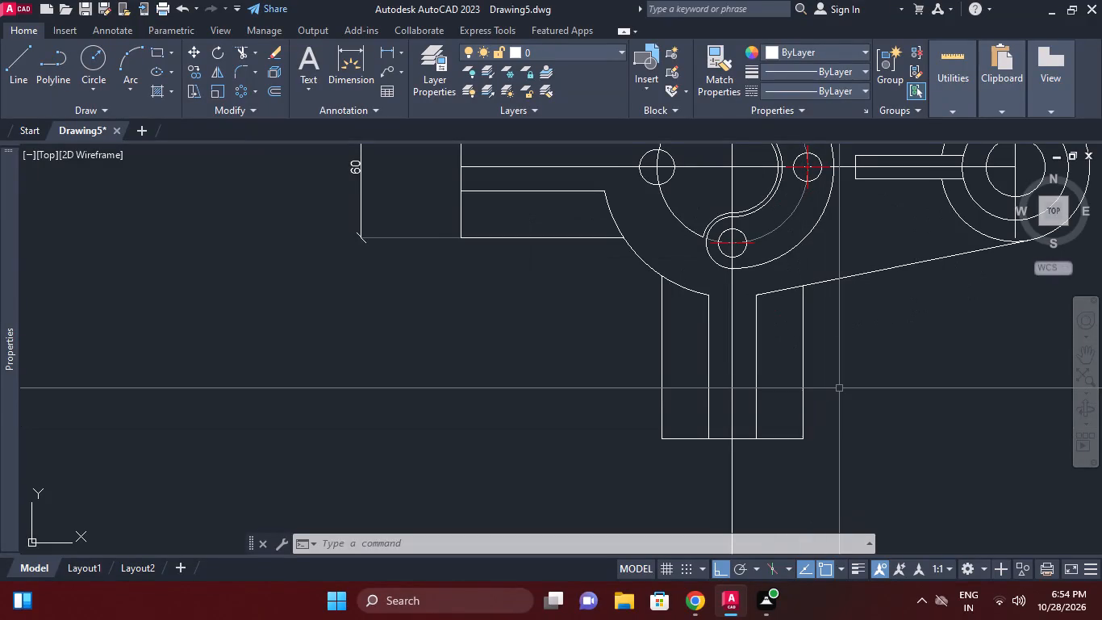
Offset the lower arm's right and left outer side lines 5 mm inward.
click(273, 97)
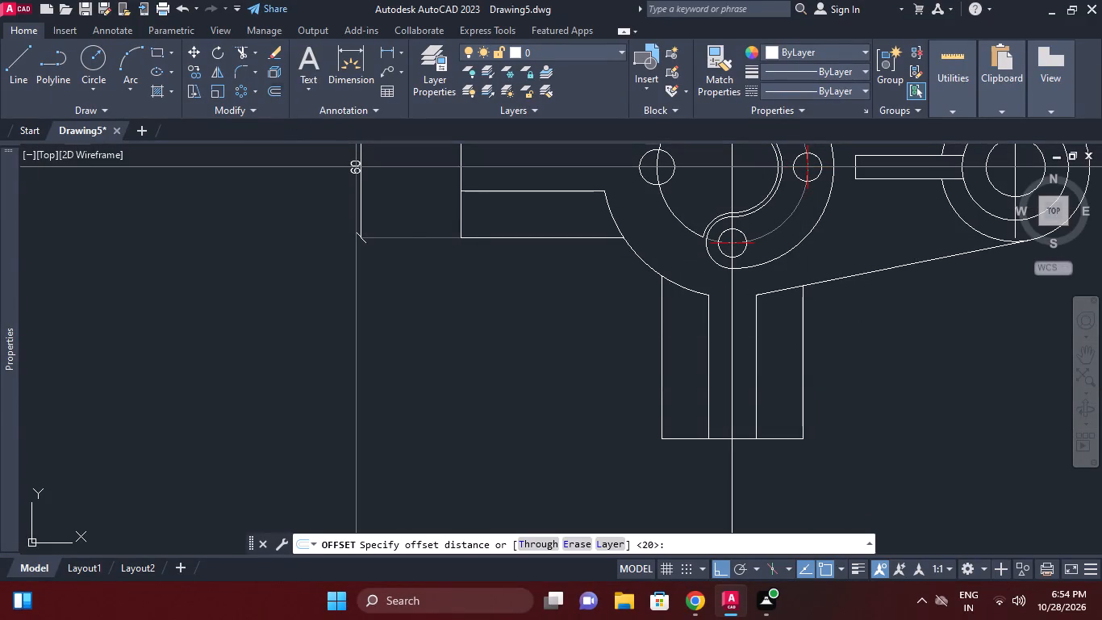
key(5)
key(Return)
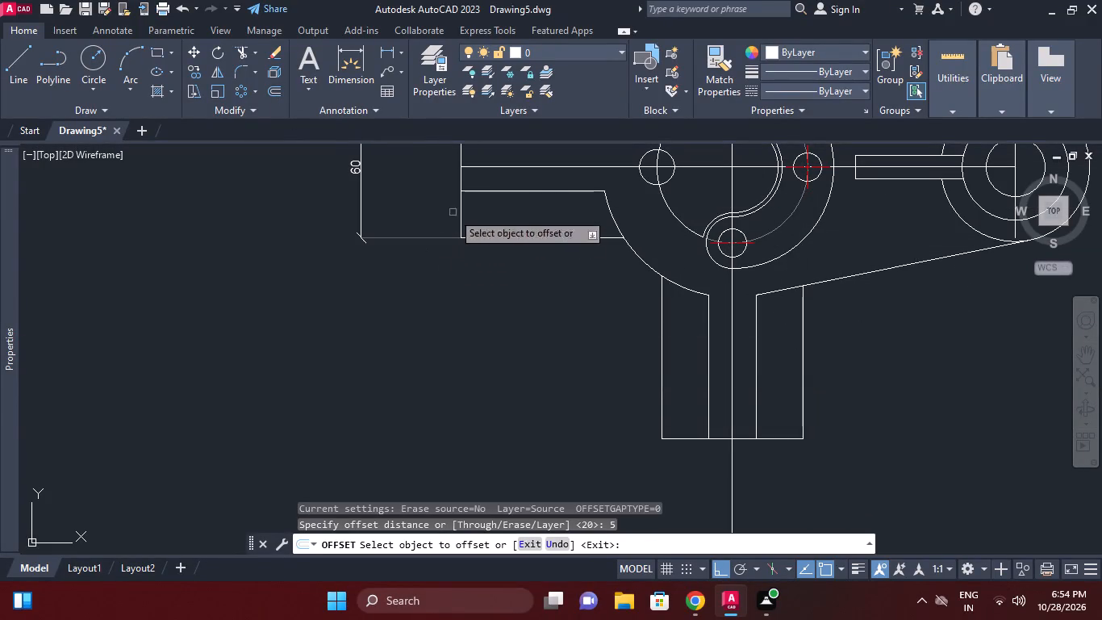
click(802, 376)
click(785, 375)
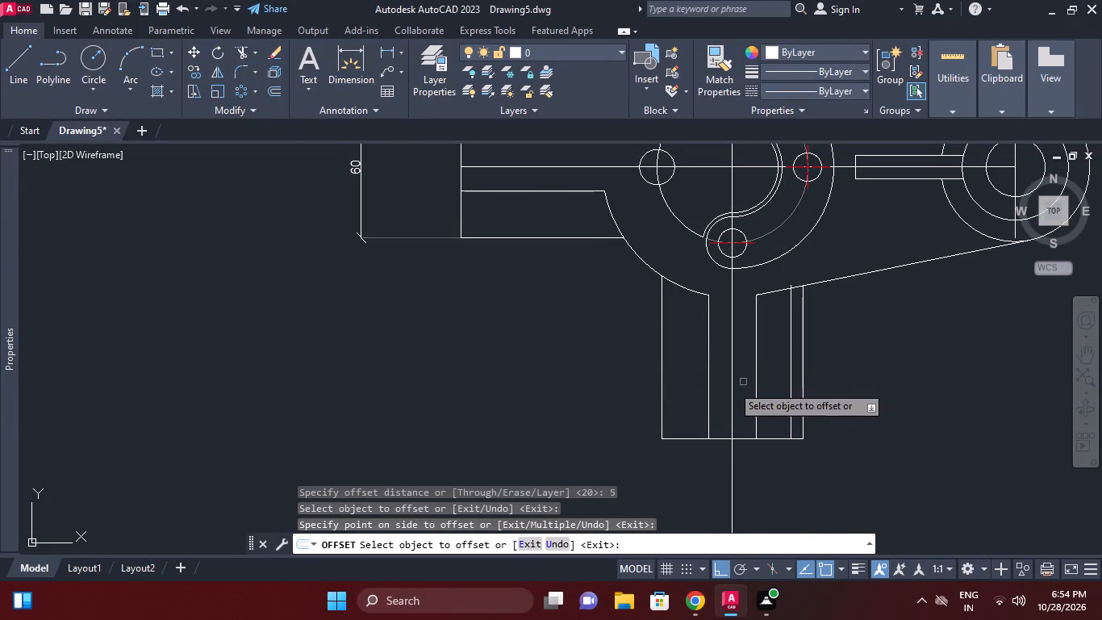
click(661, 369)
click(679, 367)
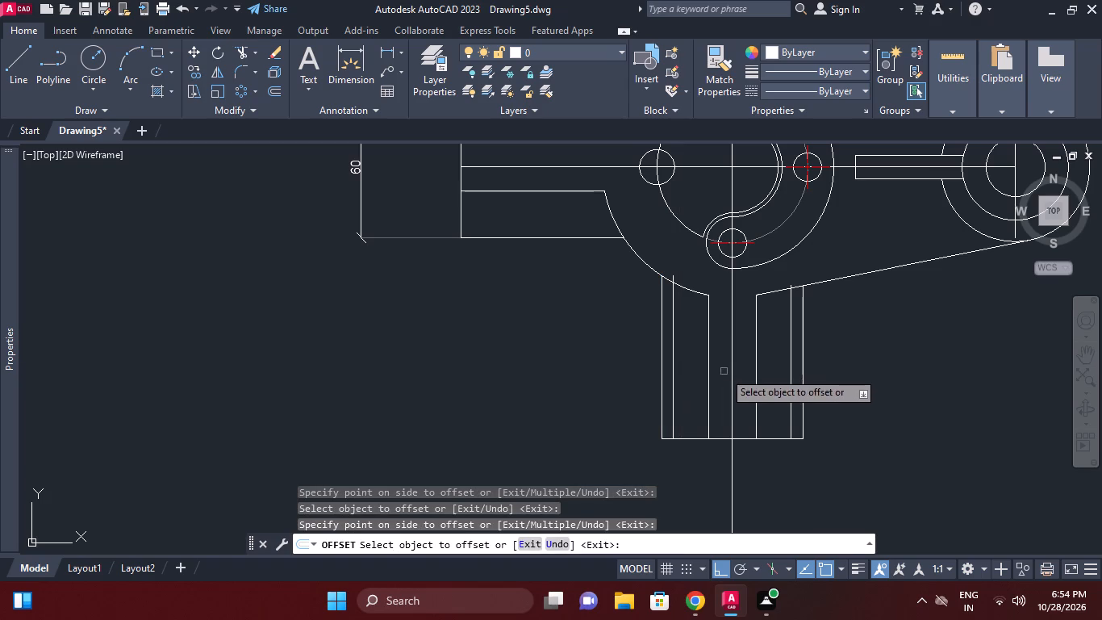
right_click(724, 371)
click(754, 396)
Change the colour of the lower arm's two inner offset side lines to green.
click(675, 351)
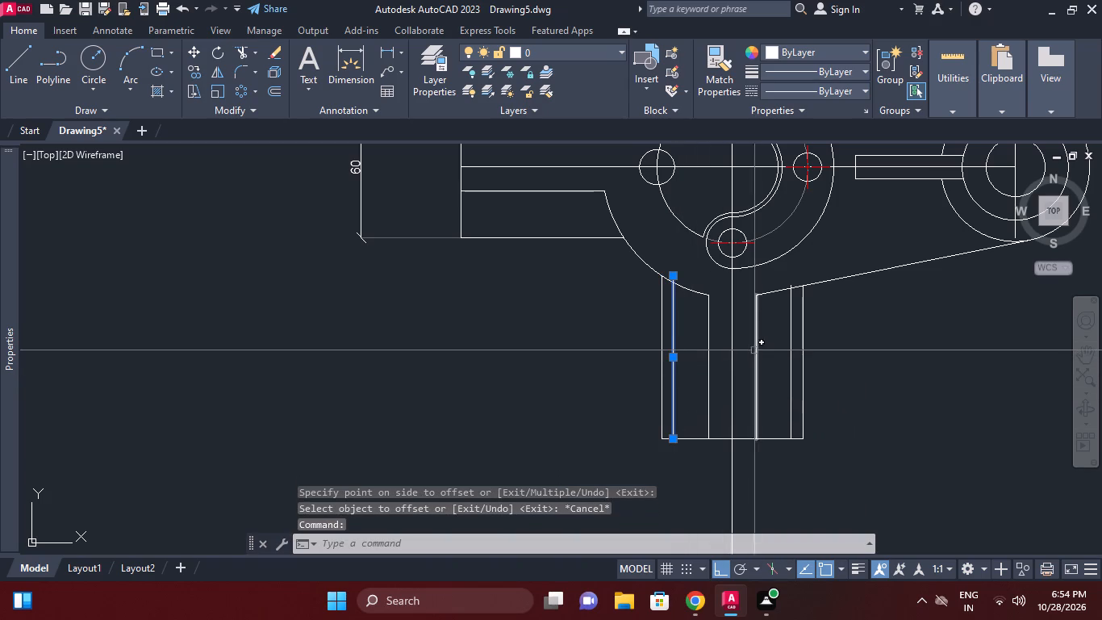
click(791, 341)
click(822, 51)
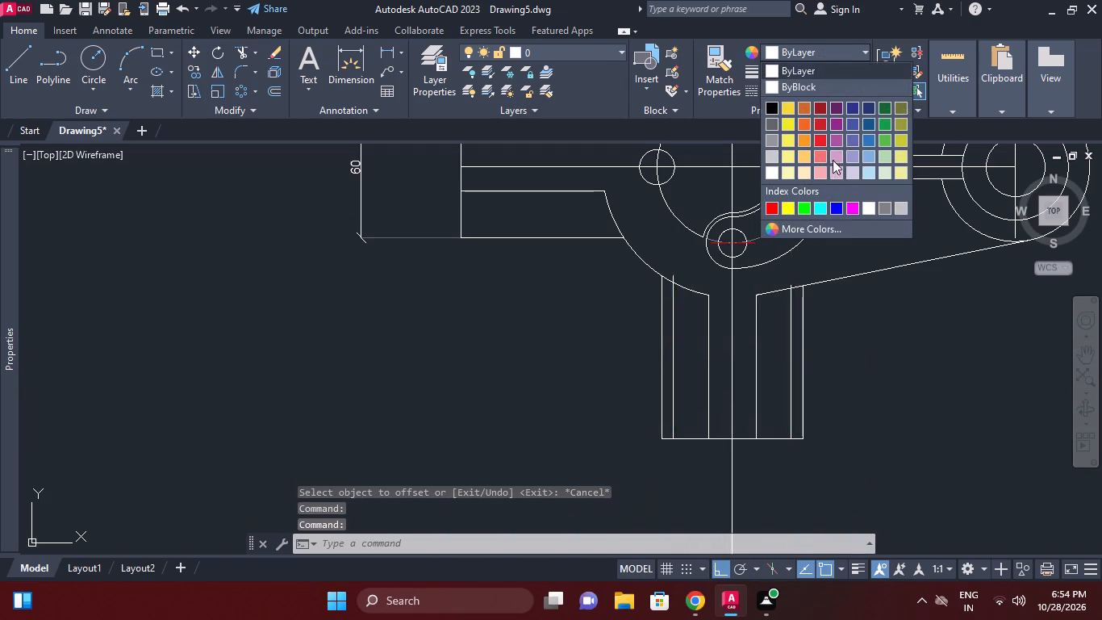
click(809, 209)
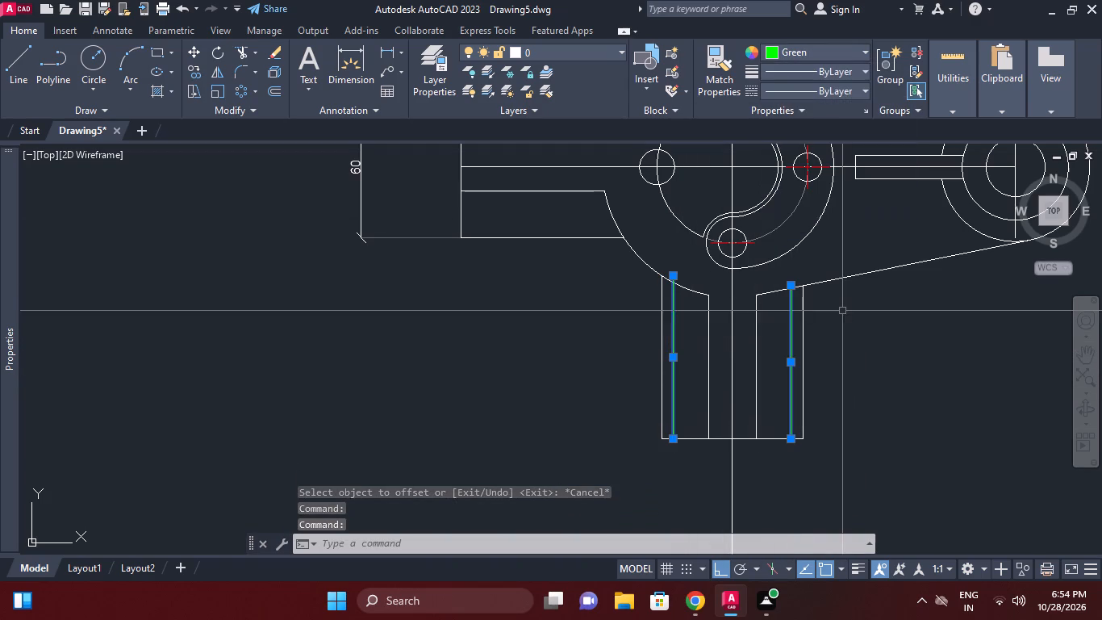
right_click(842, 311)
click(890, 438)
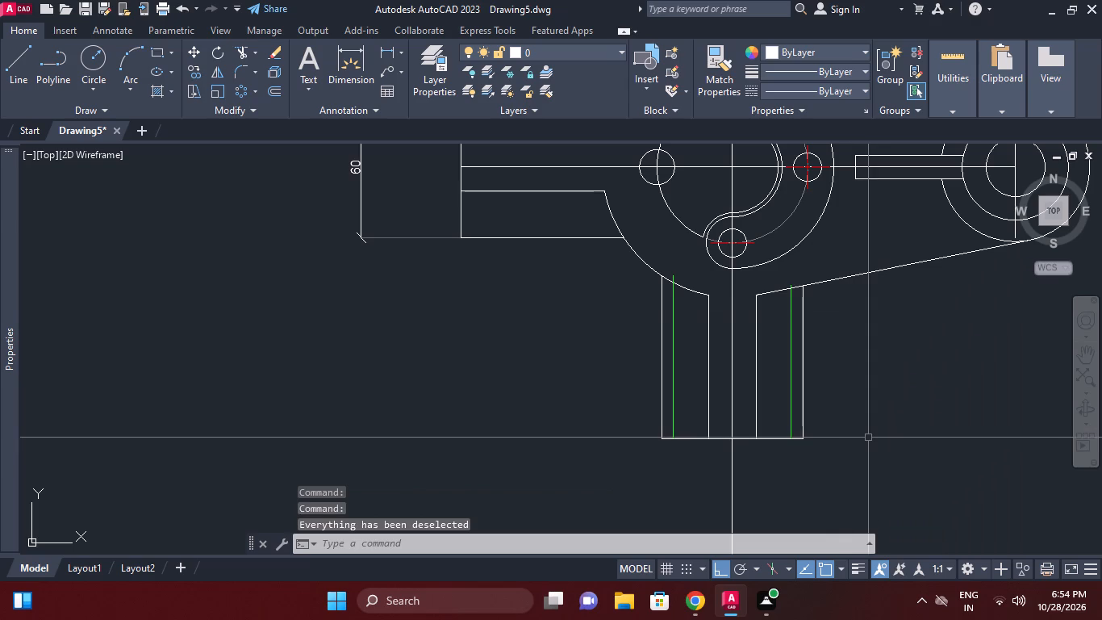
Offset the lower arm's bottom edge 22 mm upward into the arm.
click(278, 88)
text(22)
key(Return)
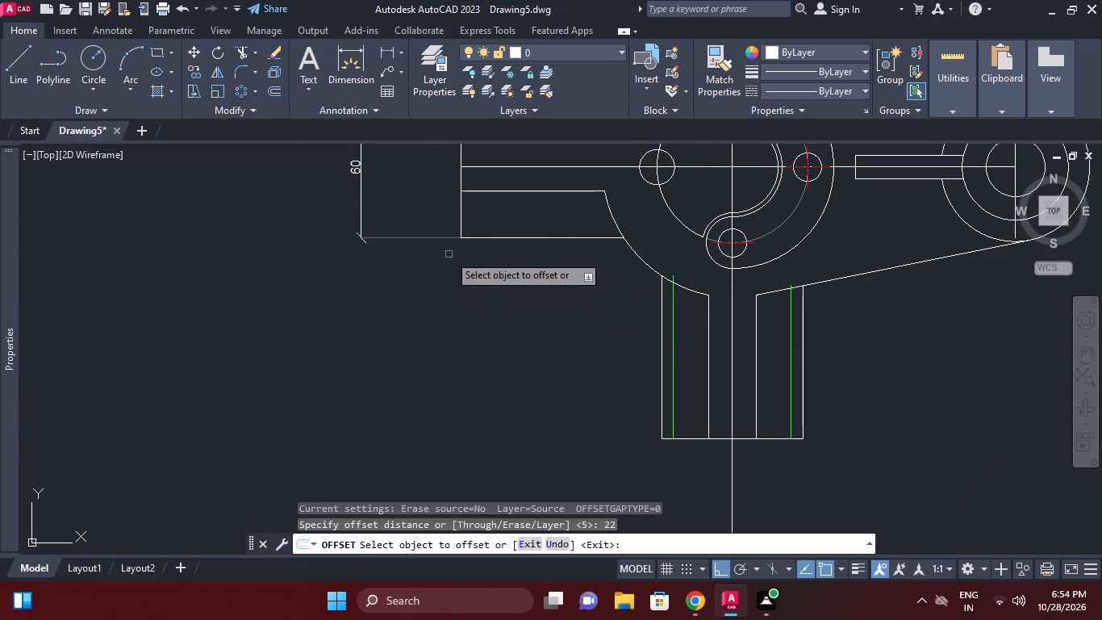
click(768, 442)
click(770, 442)
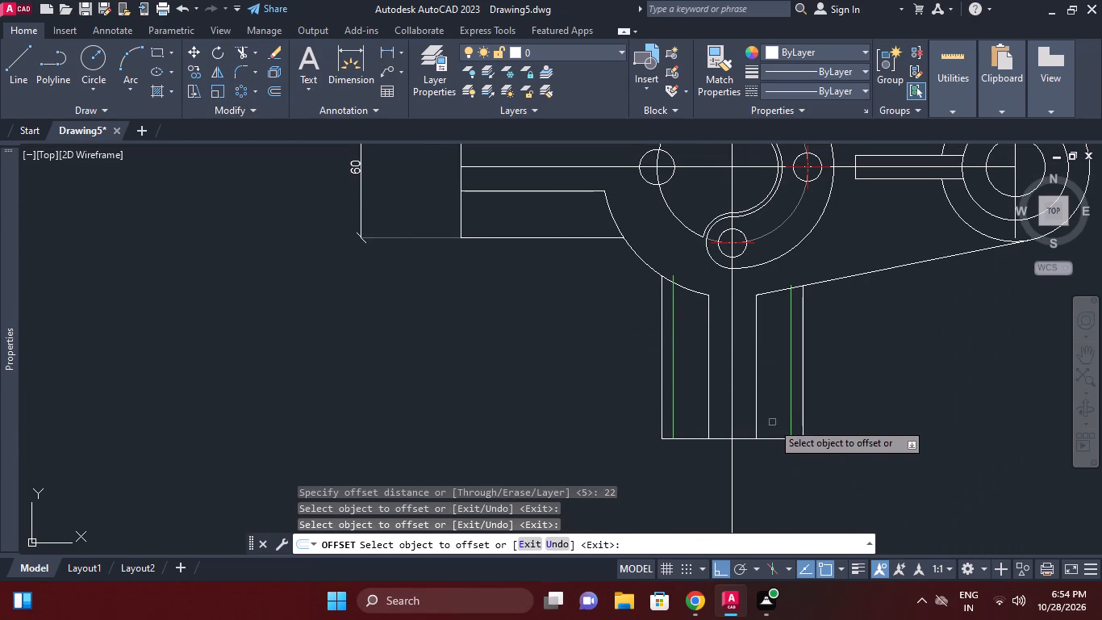
click(771, 438)
click(773, 414)
right_click(867, 377)
click(896, 386)
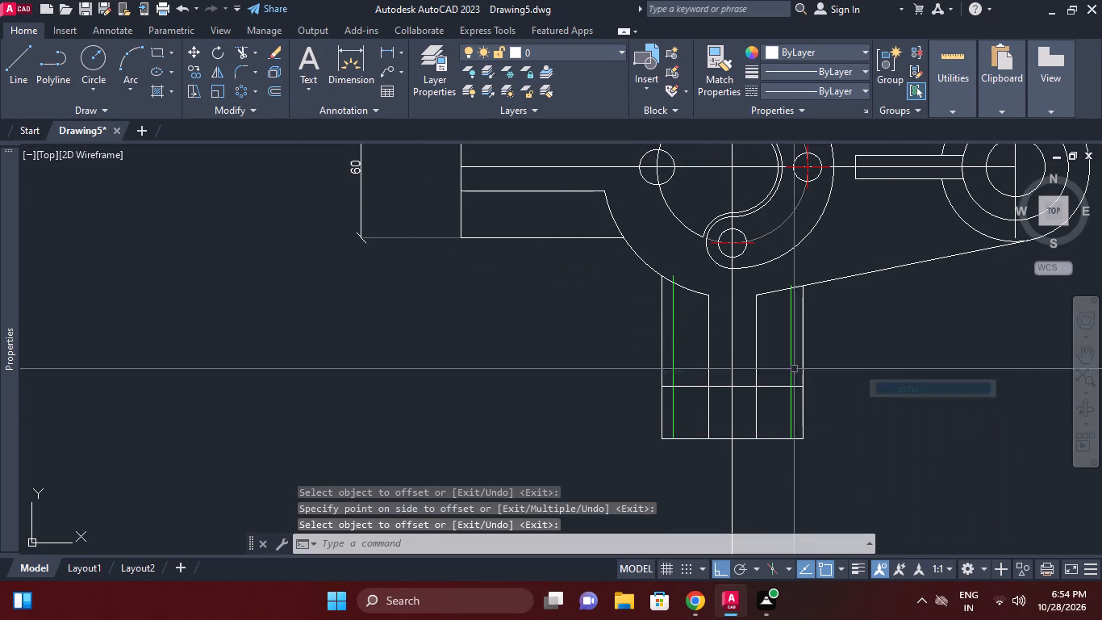
Match the horizontal offset line across the lower arm to the properties of the green vertical line.
click(791, 363)
click(719, 88)
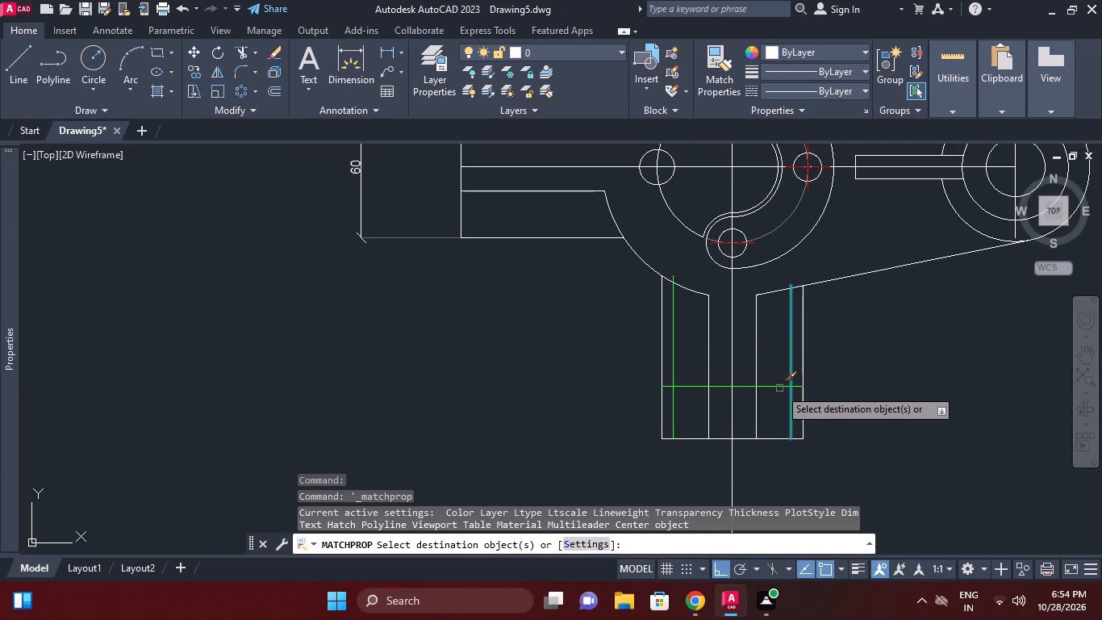
click(779, 388)
right_click(905, 350)
click(938, 375)
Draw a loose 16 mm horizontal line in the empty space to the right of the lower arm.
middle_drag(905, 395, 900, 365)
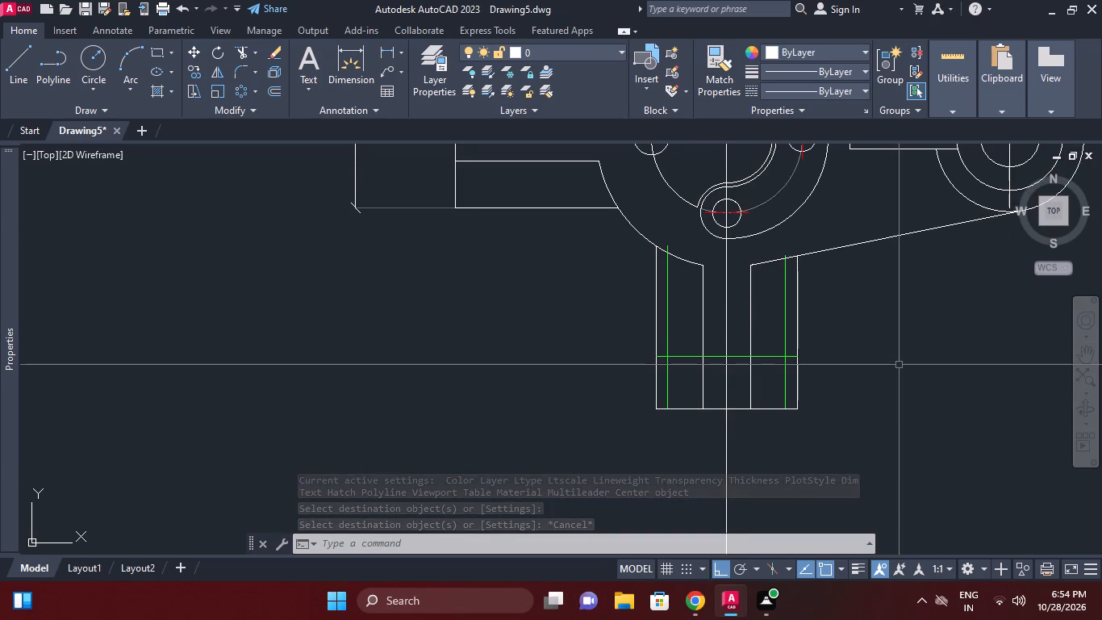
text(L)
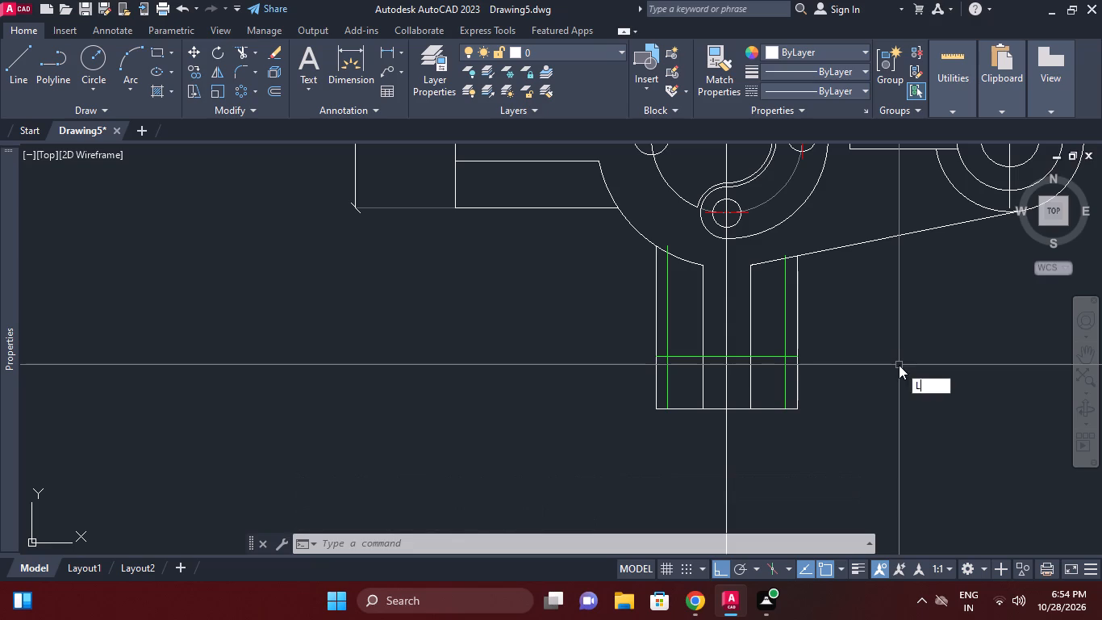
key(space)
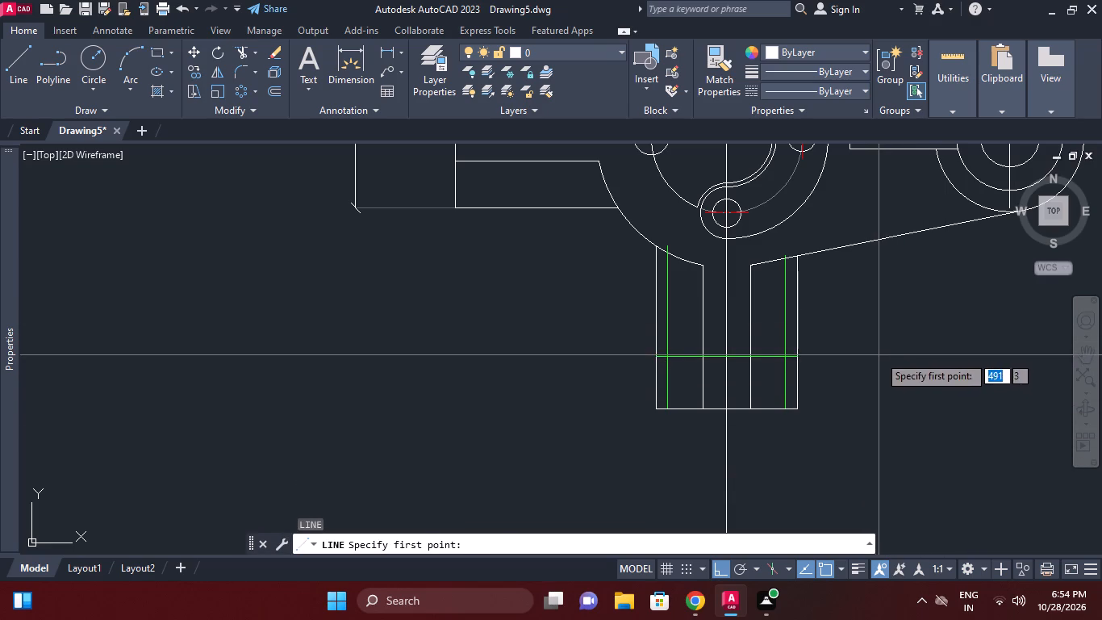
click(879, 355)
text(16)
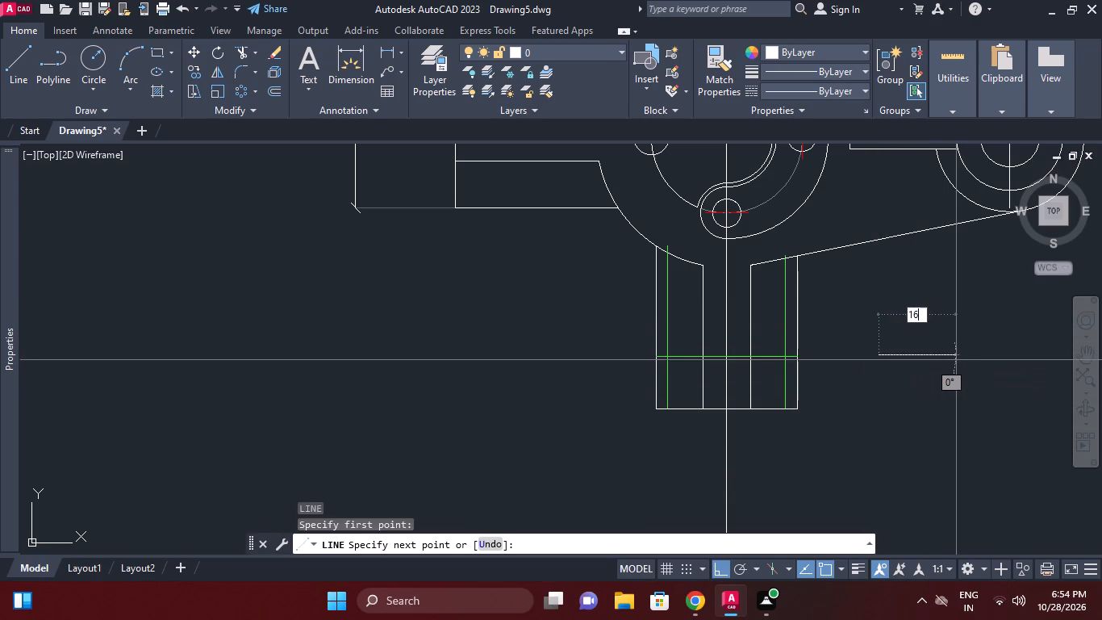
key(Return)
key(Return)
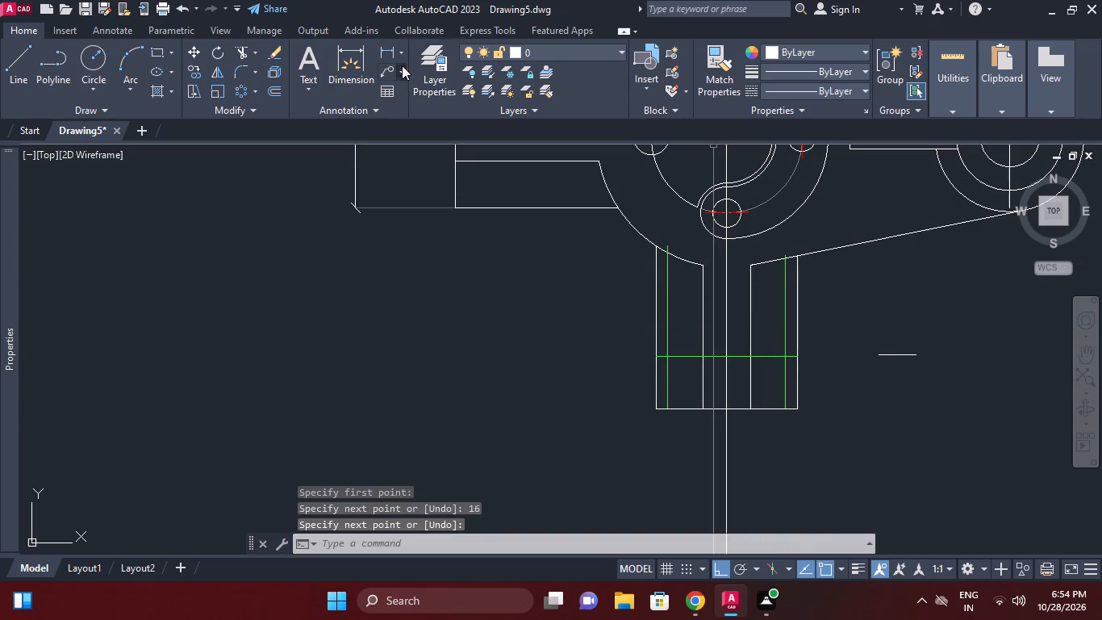
Offset the lower arm's right slot line 5 mm outward, towards the arm's right side.
click(278, 94)
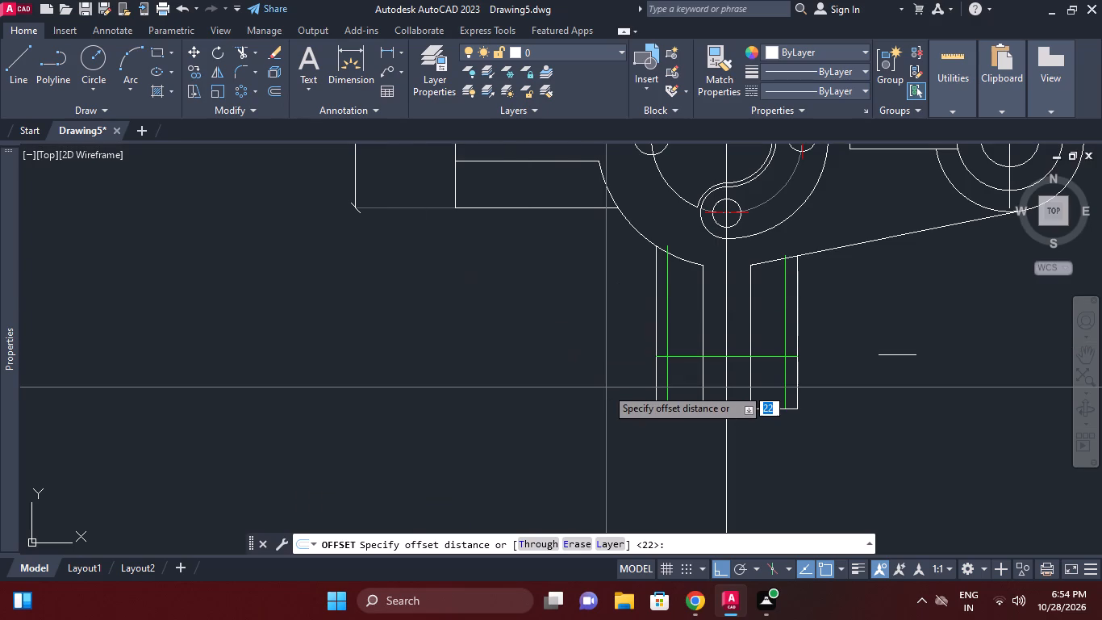
key(5)
key(Return)
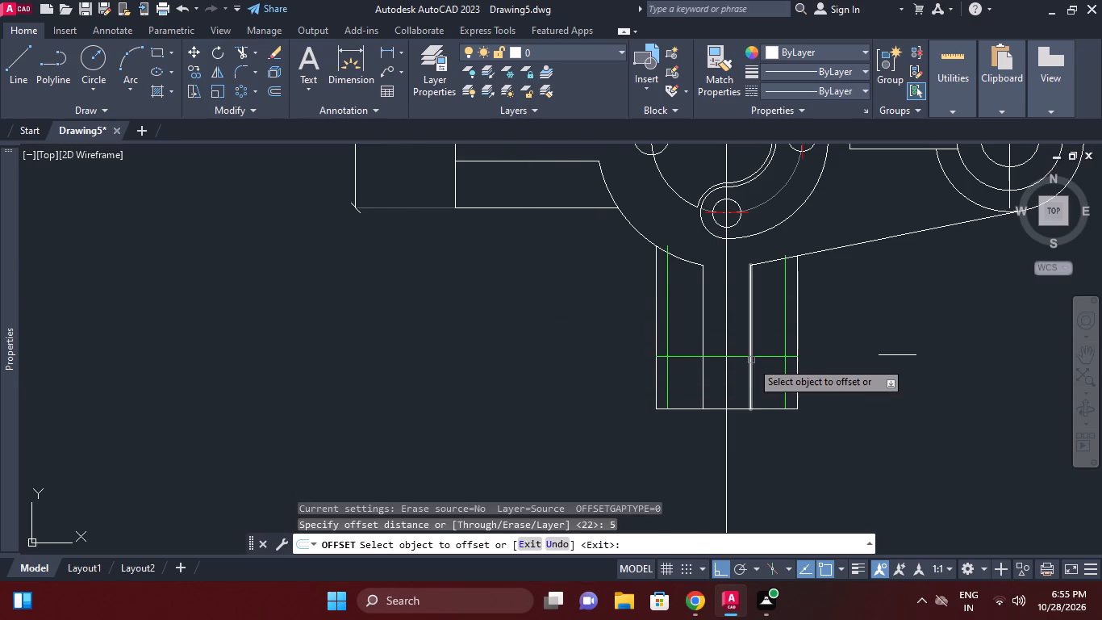
click(751, 367)
click(760, 370)
right_click(820, 356)
click(857, 379)
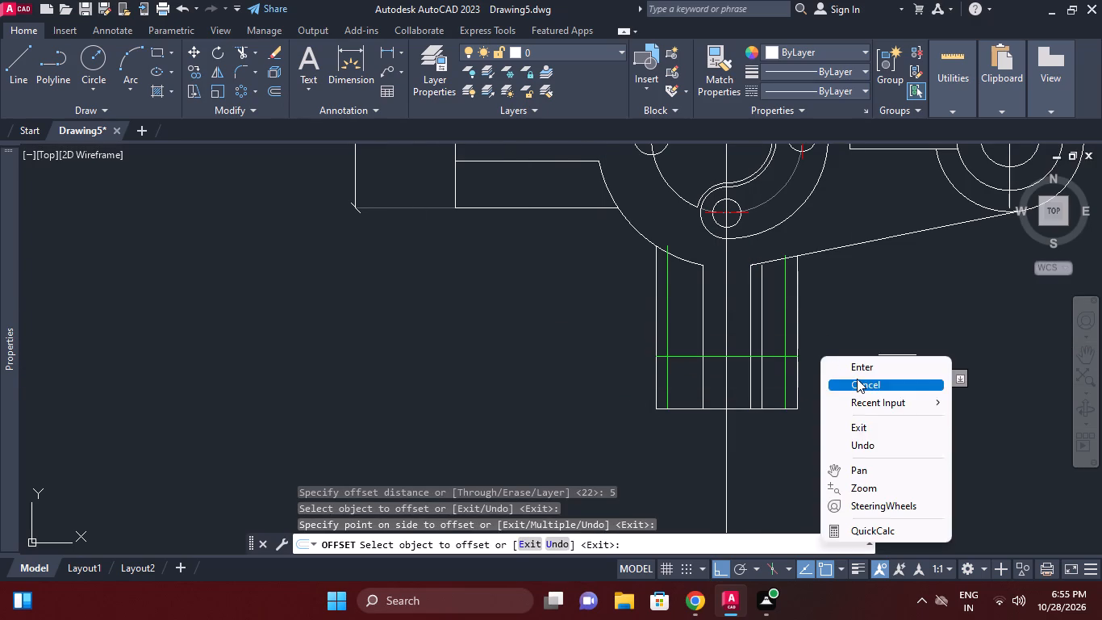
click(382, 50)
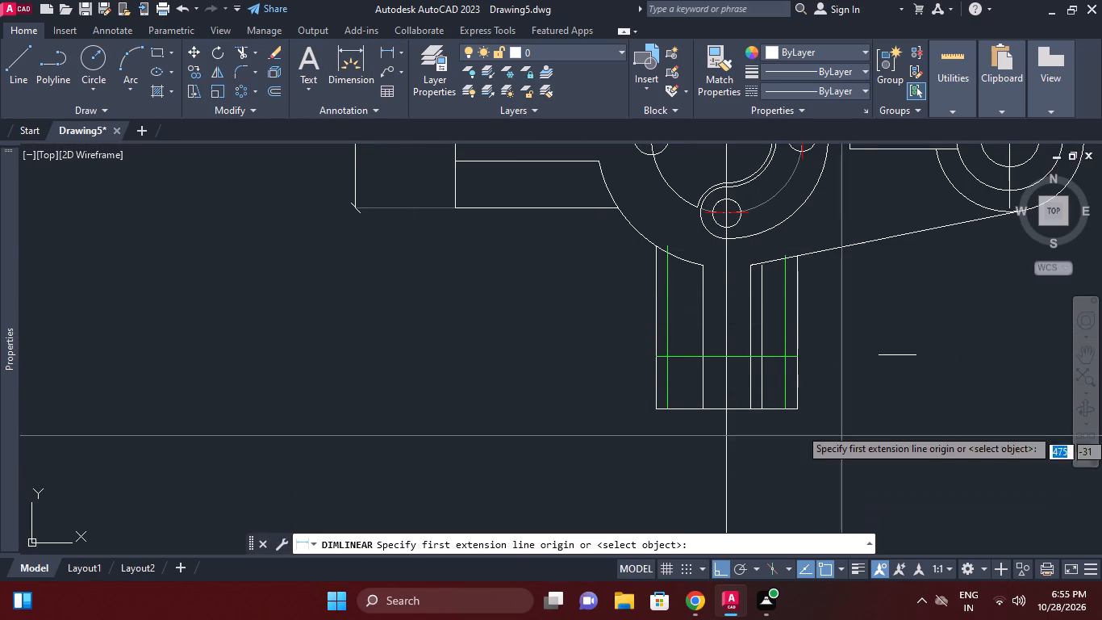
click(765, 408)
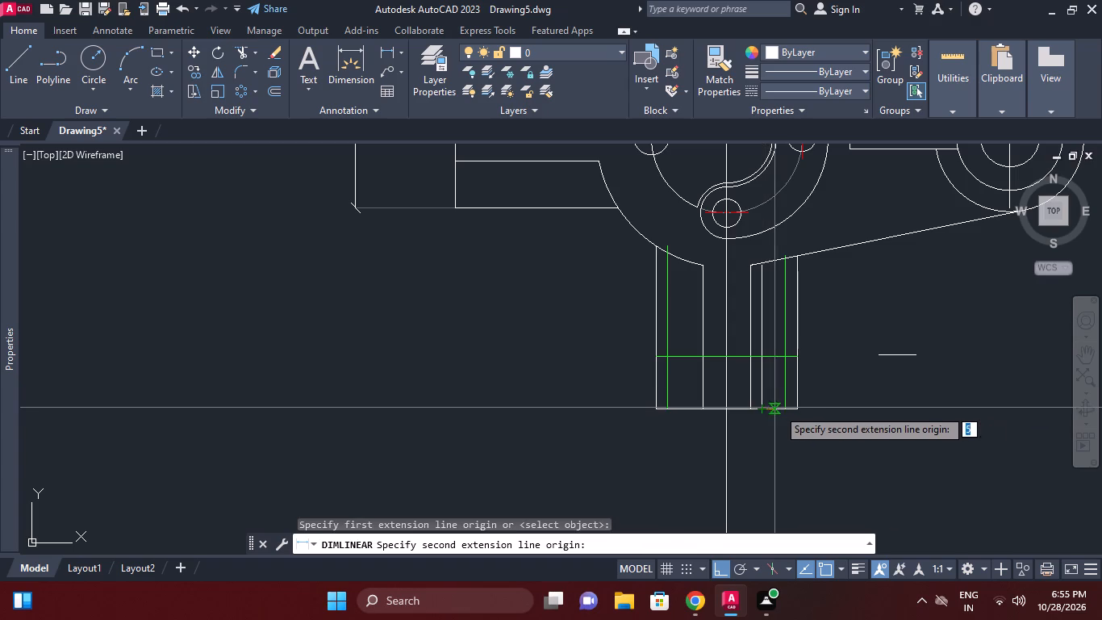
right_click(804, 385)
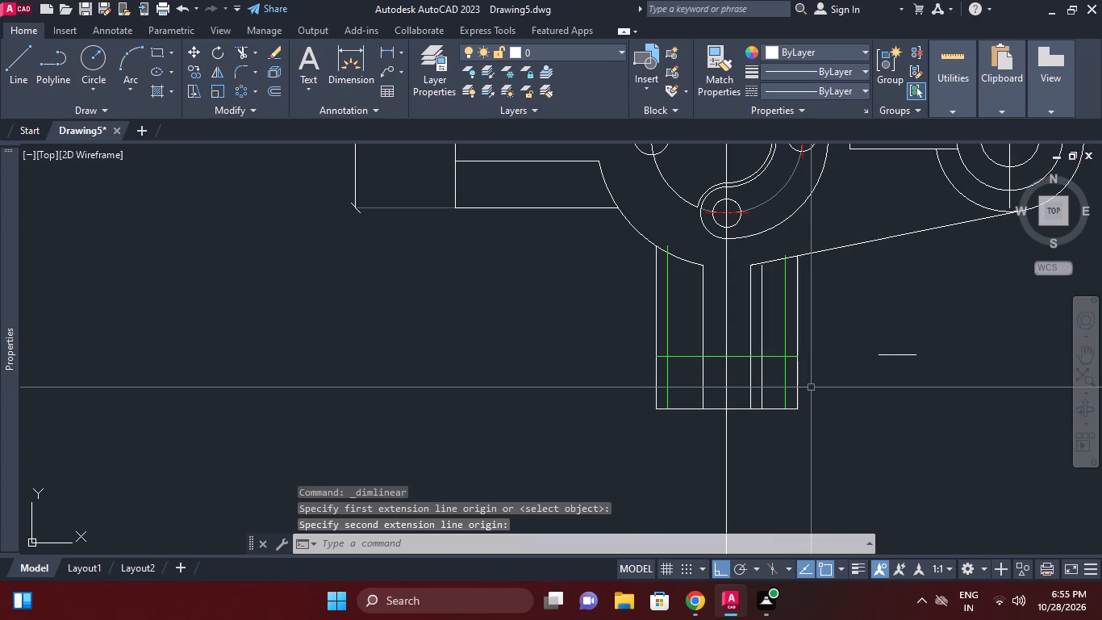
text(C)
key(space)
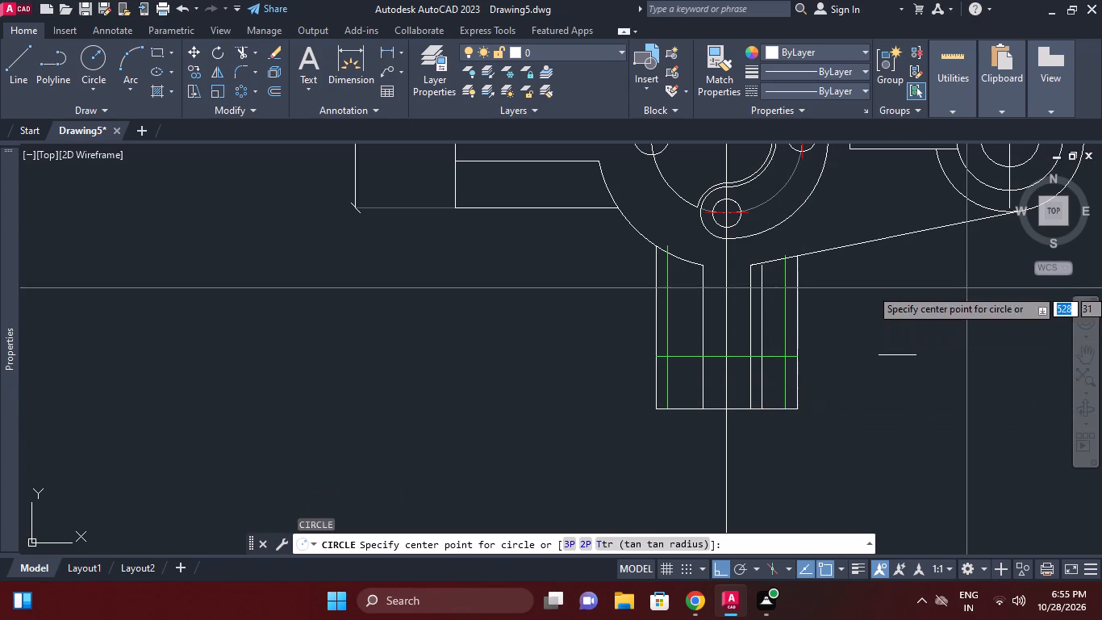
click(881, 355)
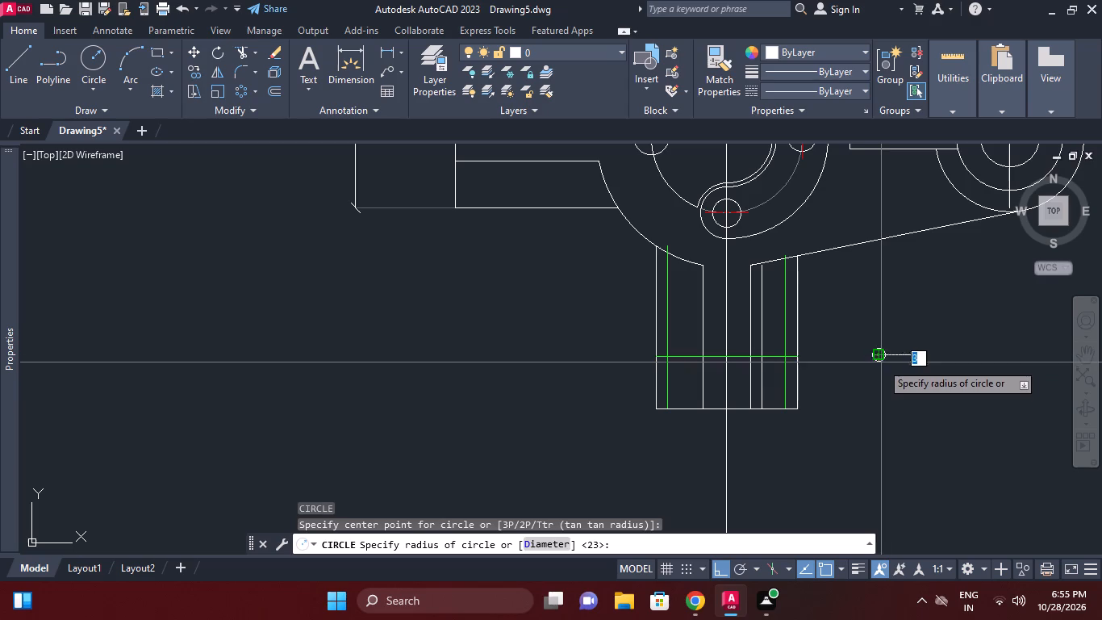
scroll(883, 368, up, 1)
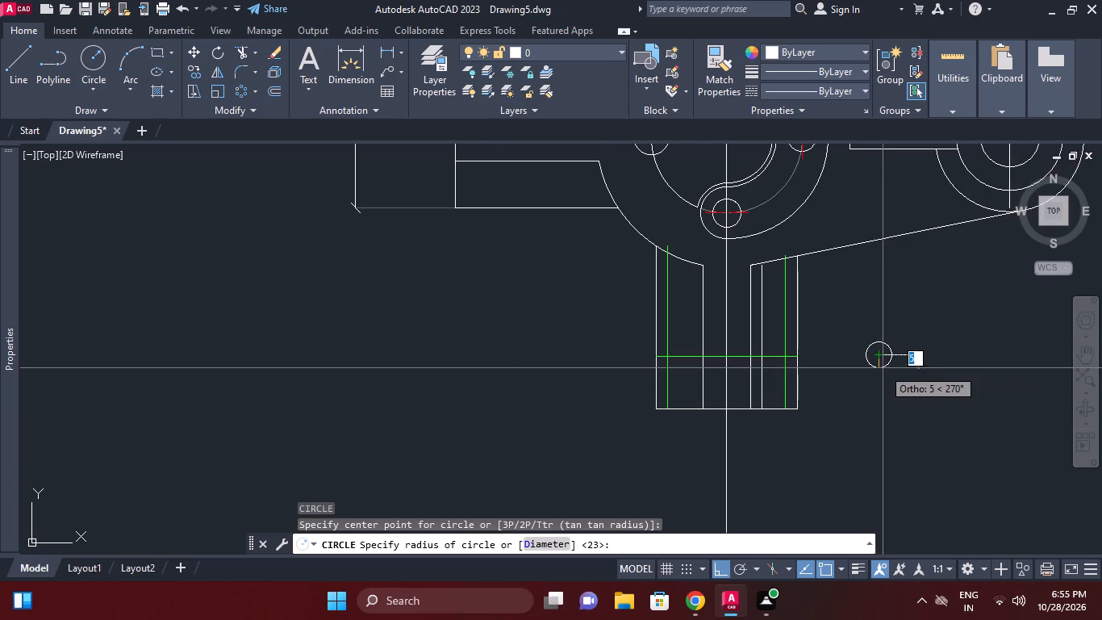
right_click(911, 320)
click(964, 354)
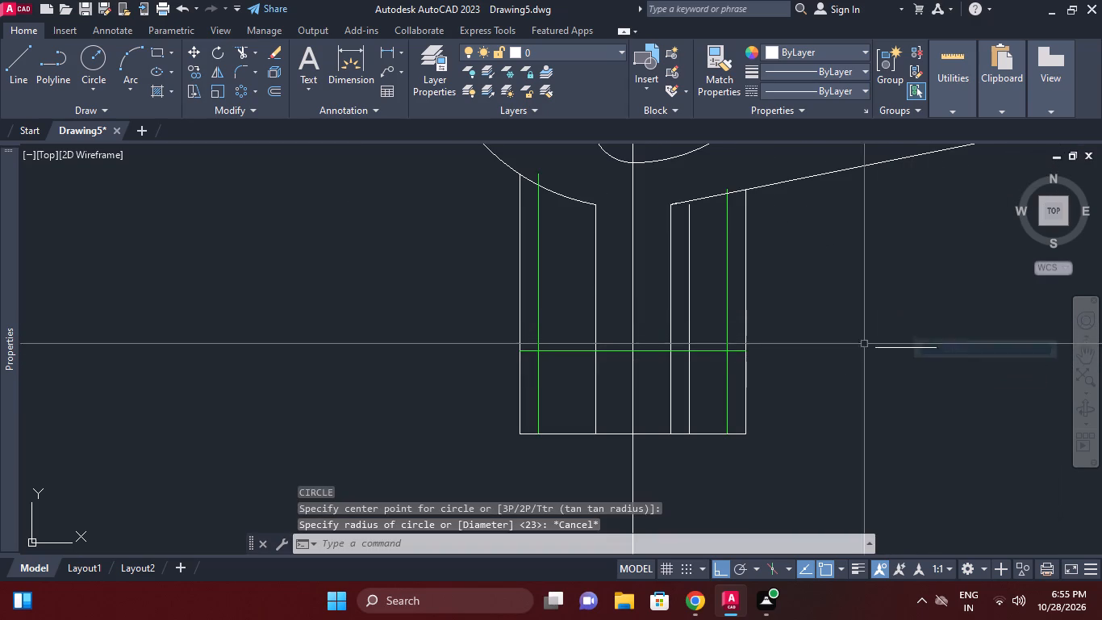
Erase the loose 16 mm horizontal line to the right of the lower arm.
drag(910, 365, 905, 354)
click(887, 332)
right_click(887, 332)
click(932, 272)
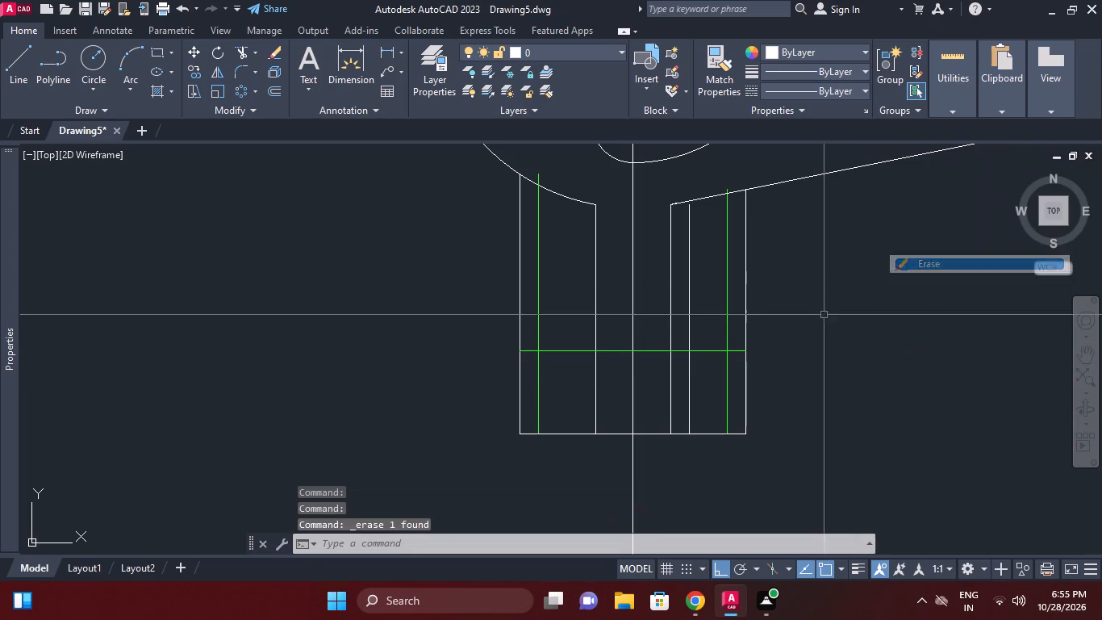
Match the offset line beside the lower arm's right slot line to the green line's properties.
click(728, 363)
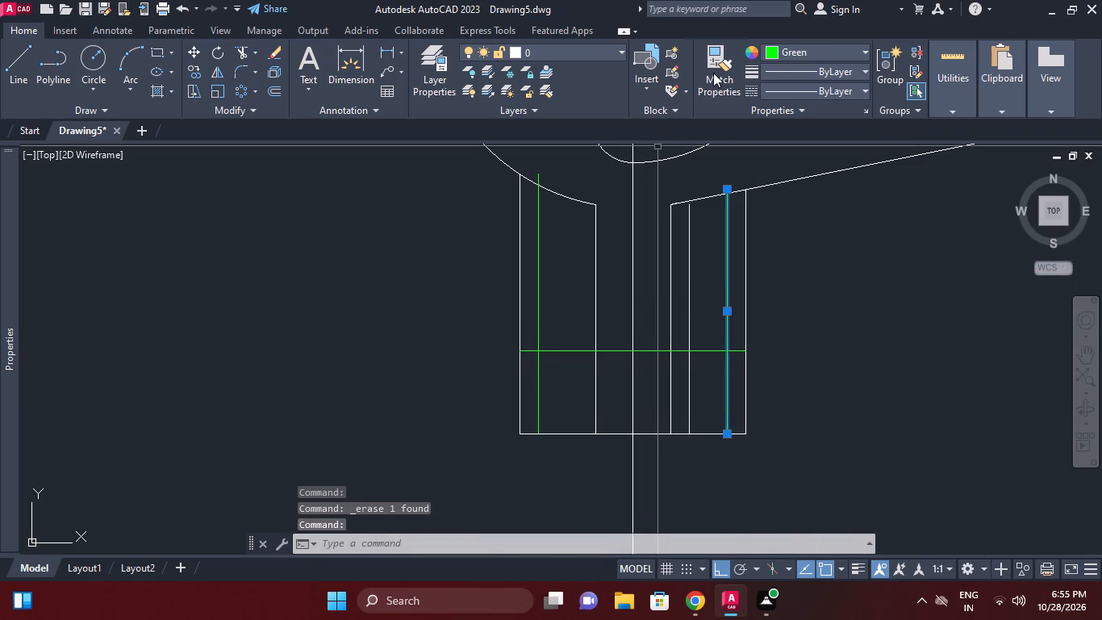
click(713, 73)
click(688, 261)
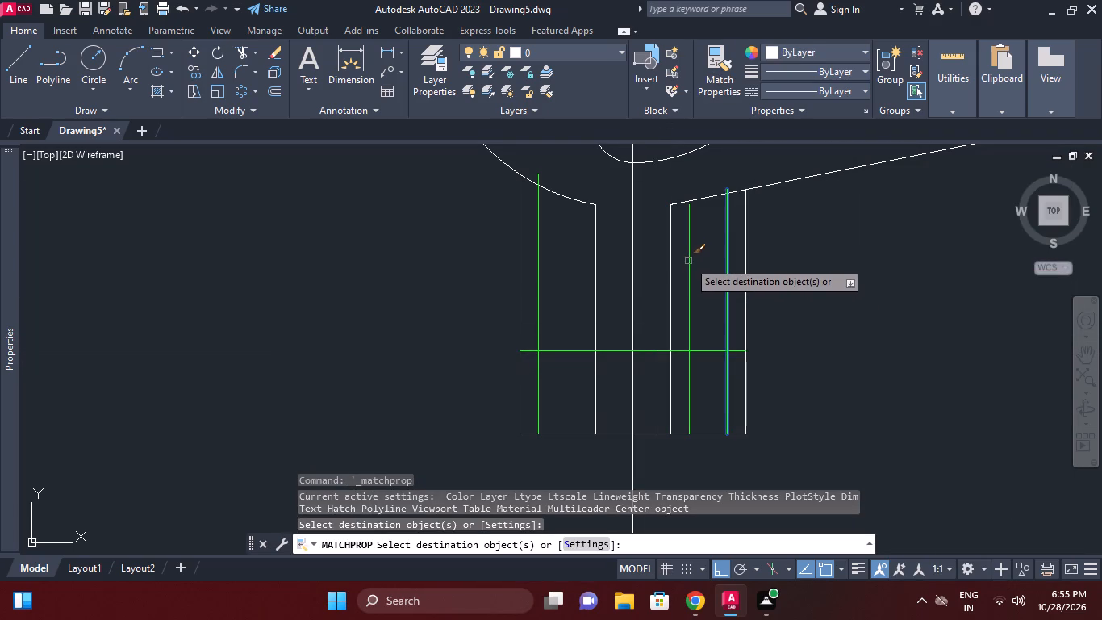
right_click(793, 293)
click(825, 320)
Offset the lower arm's left slot line 5 mm outward, towards the arm's left side.
middle_drag(745, 320, 782, 312)
scroll(760, 316, down, 1)
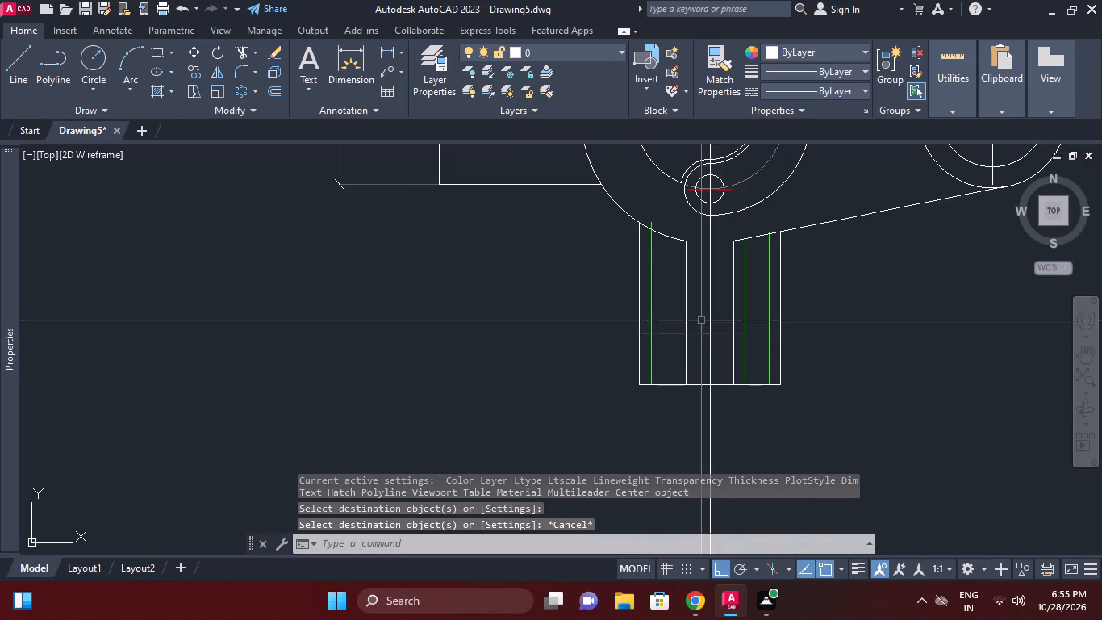
click(282, 94)
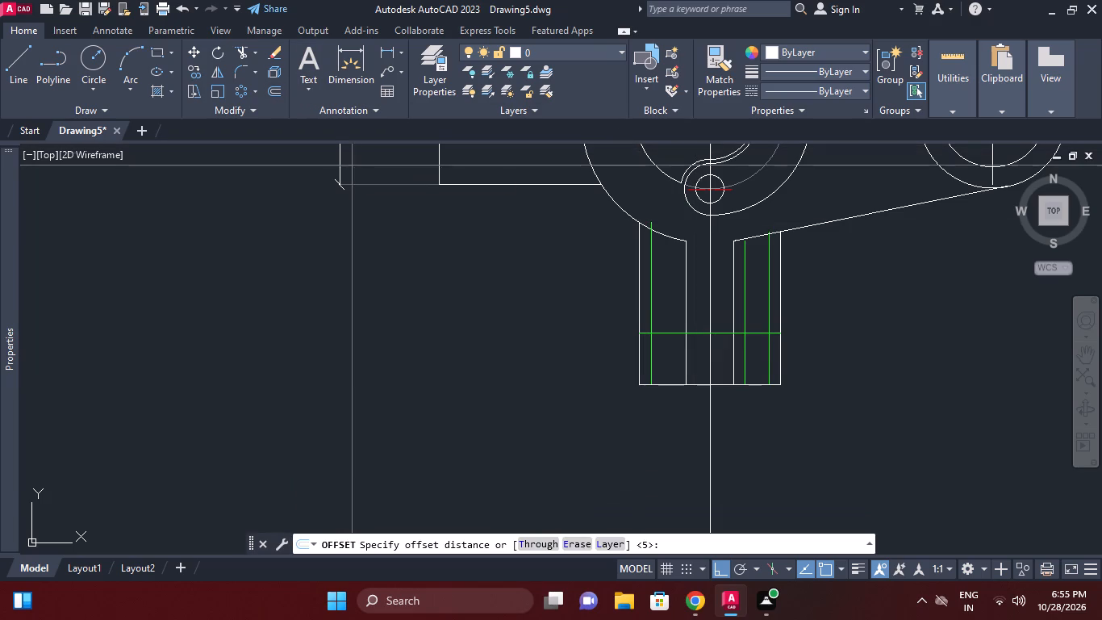
key(Return)
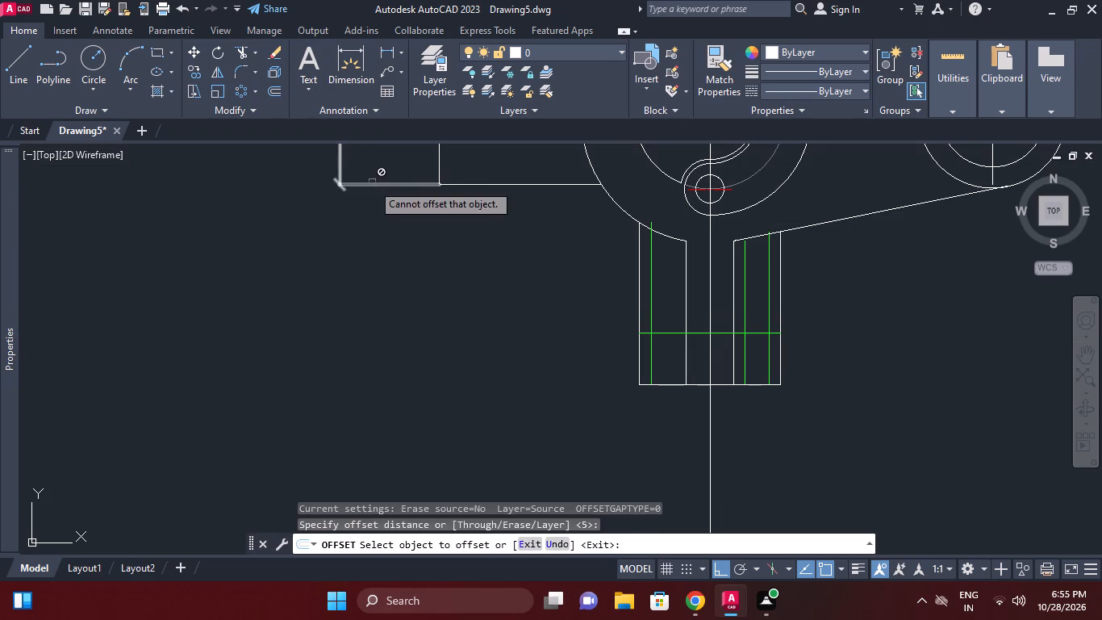
click(685, 272)
click(668, 267)
right_click(682, 286)
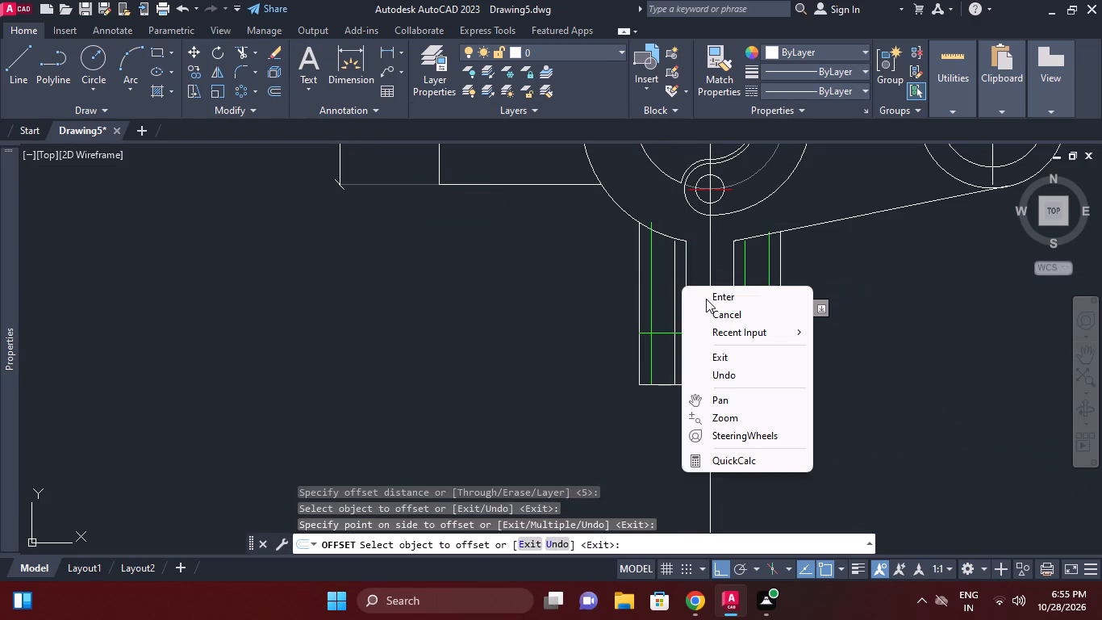
click(706, 299)
Match the offset line beside the lower arm's left slot line to the green line's properties.
click(742, 283)
click(734, 61)
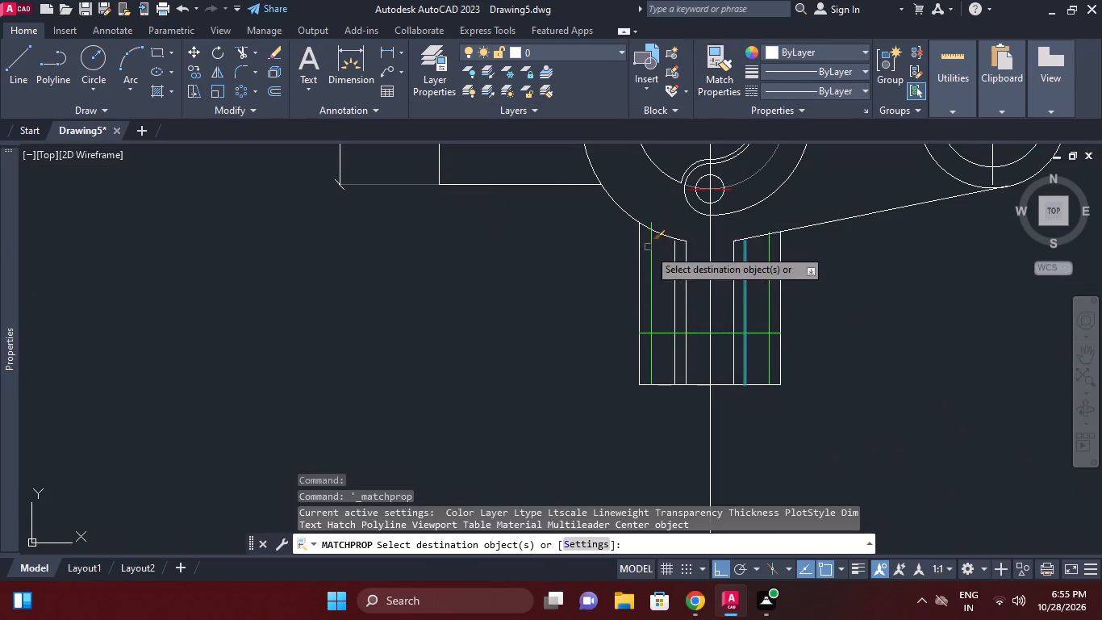
click(673, 274)
right_click(864, 312)
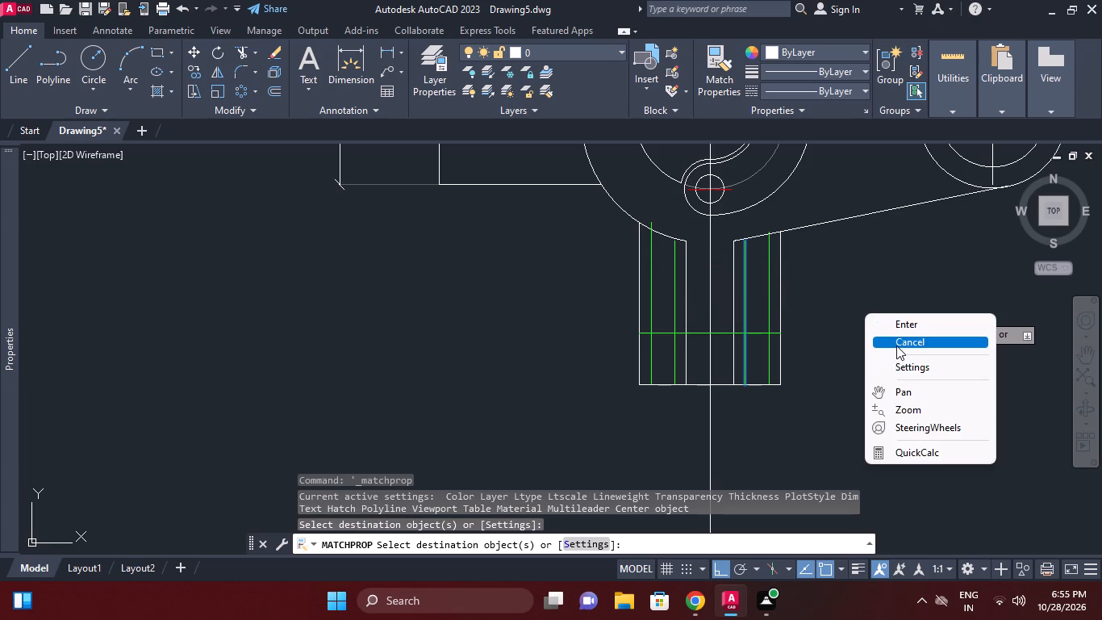
click(896, 346)
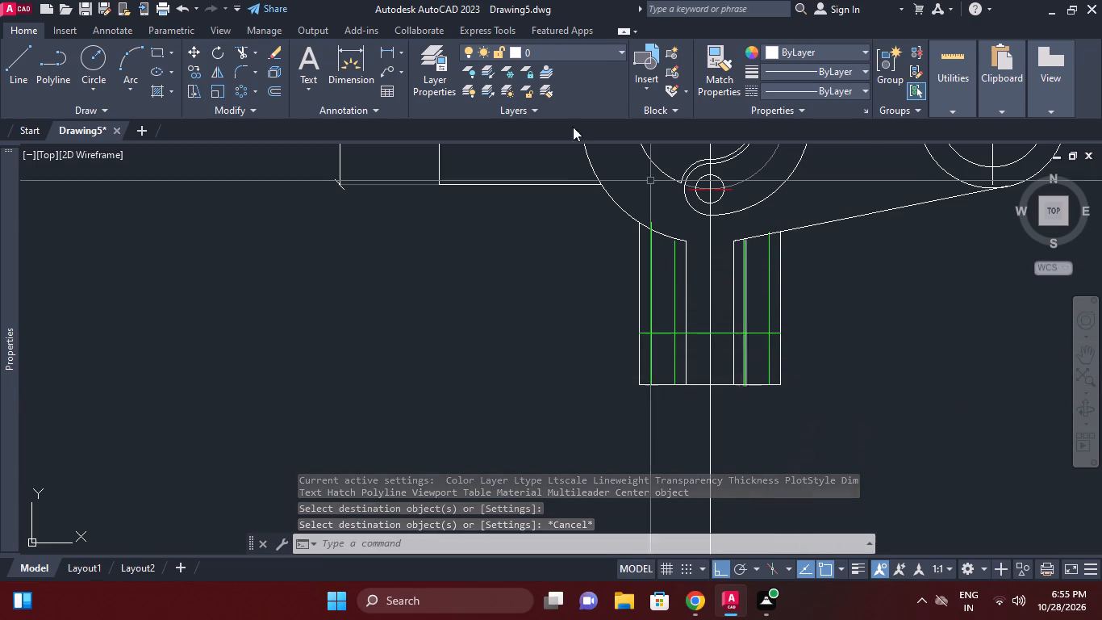
Offset the green horizontal line across the lower arm 16 mm upward.
click(273, 90)
text(16)
key(Return)
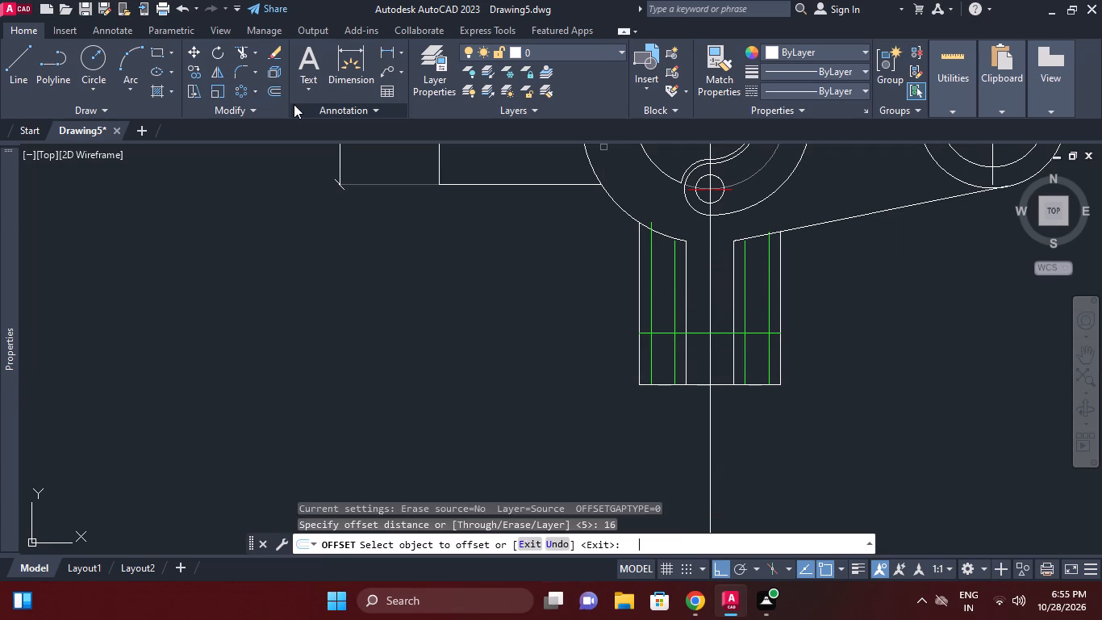
click(776, 333)
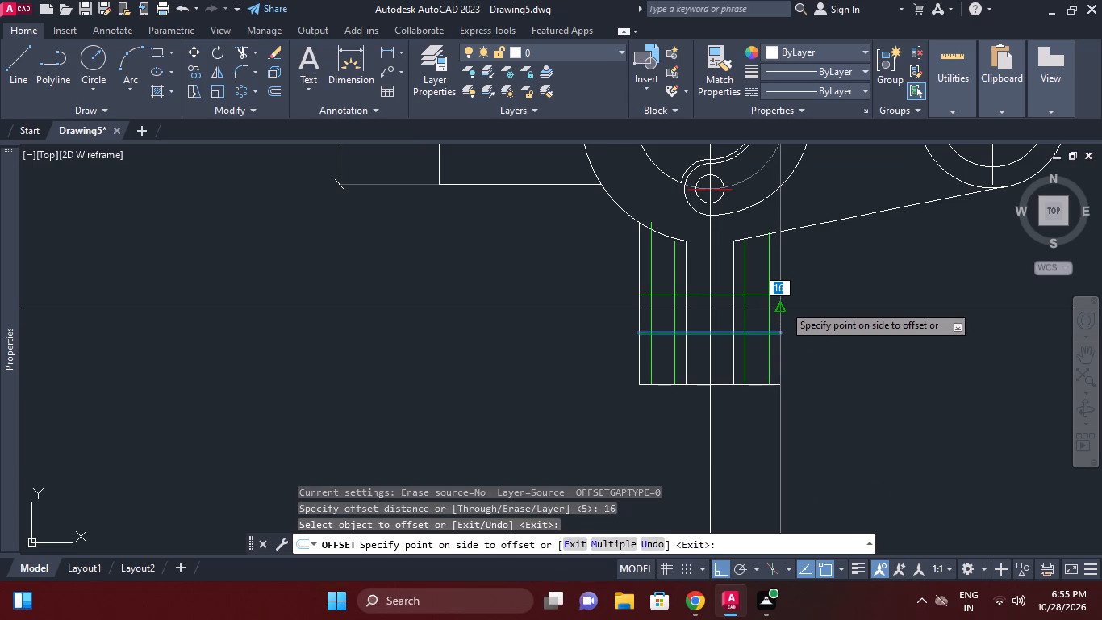
click(783, 304)
right_click(850, 318)
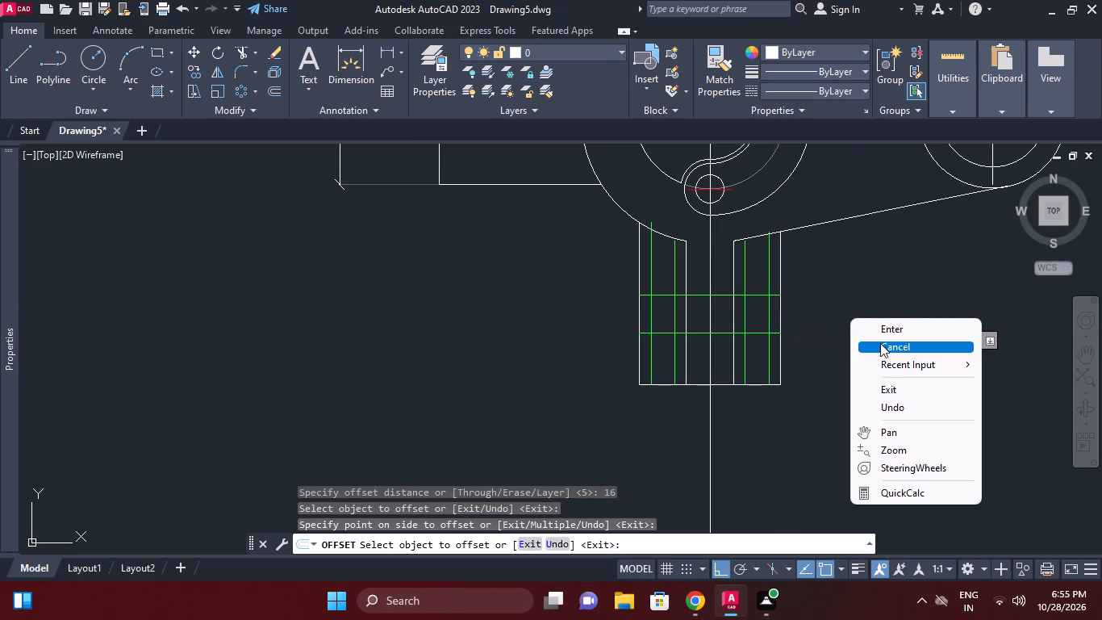
click(880, 343)
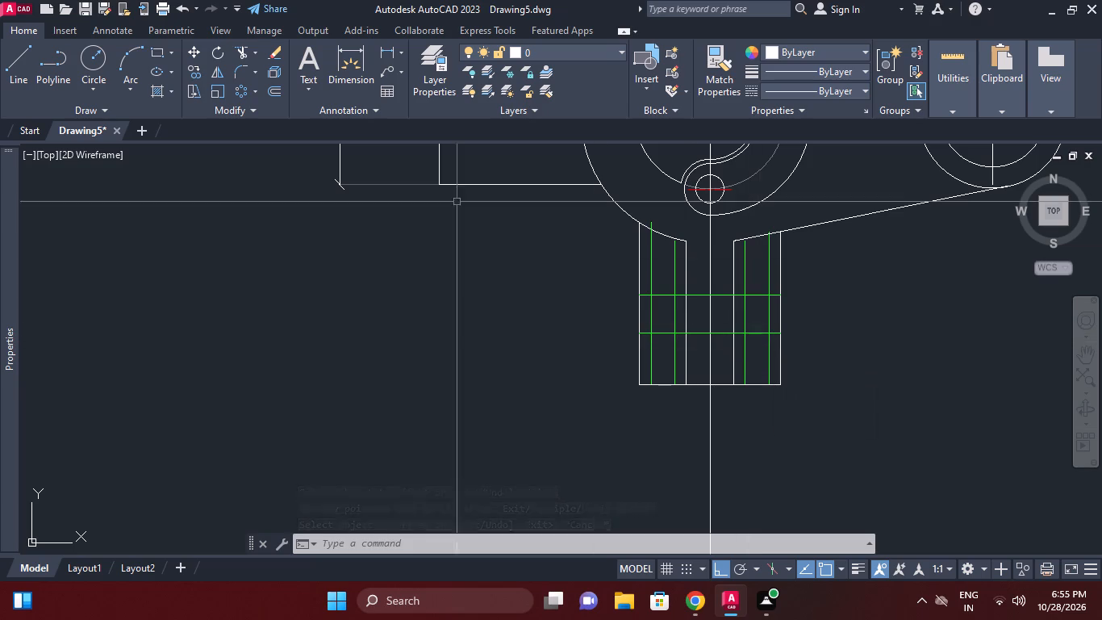
Draw a two-point circle between the lower arm's two right-hand green vertical lines, along the lower green horizontal line.
click(89, 94)
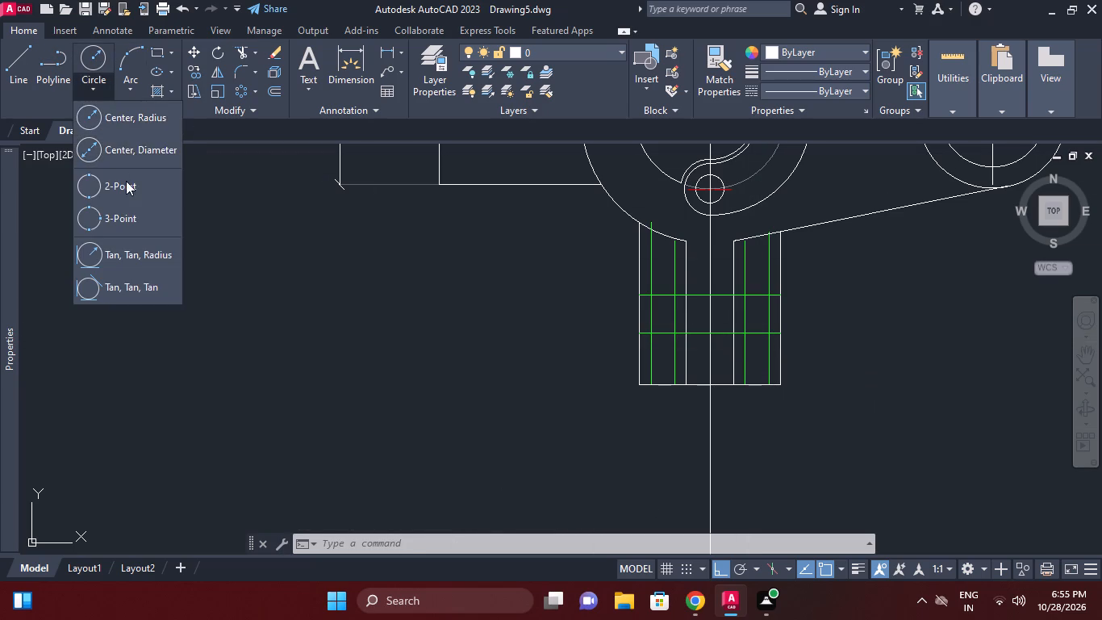
click(125, 186)
click(745, 337)
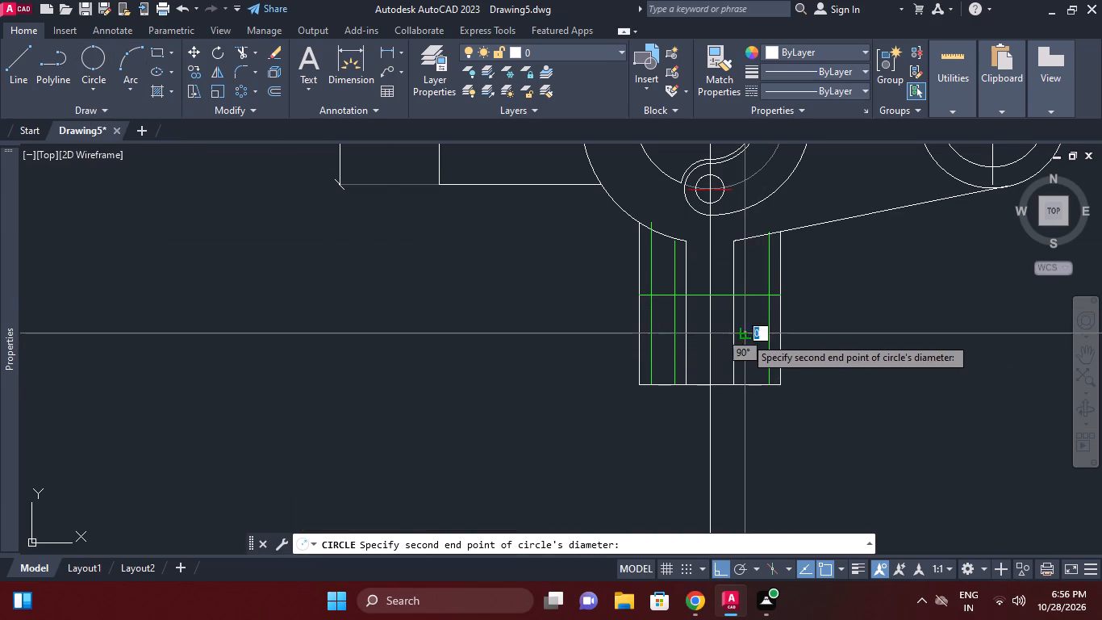
click(766, 335)
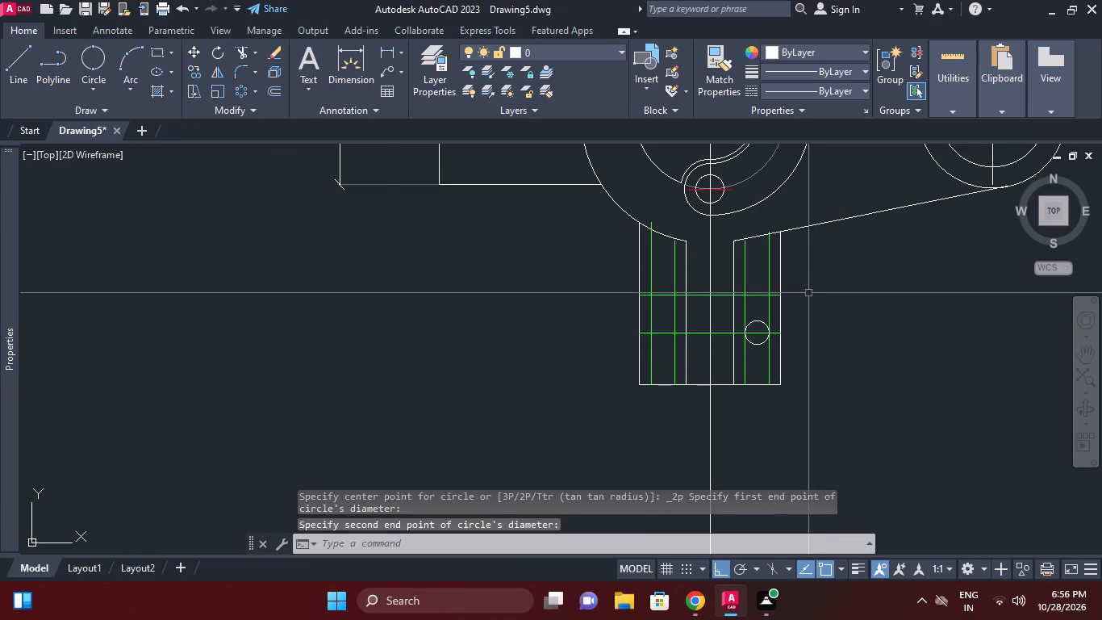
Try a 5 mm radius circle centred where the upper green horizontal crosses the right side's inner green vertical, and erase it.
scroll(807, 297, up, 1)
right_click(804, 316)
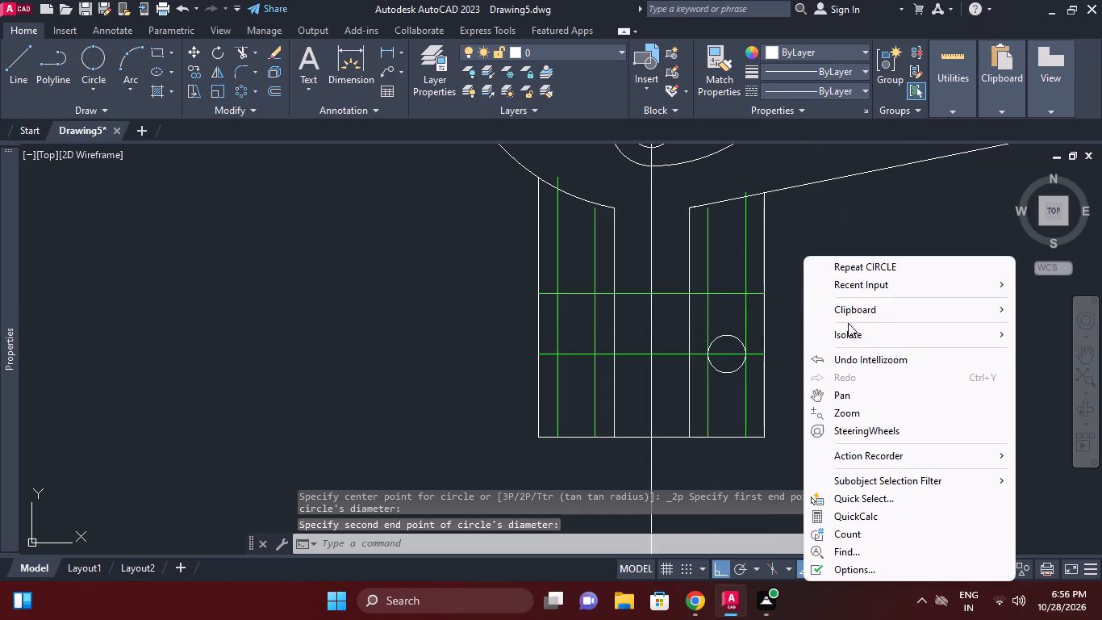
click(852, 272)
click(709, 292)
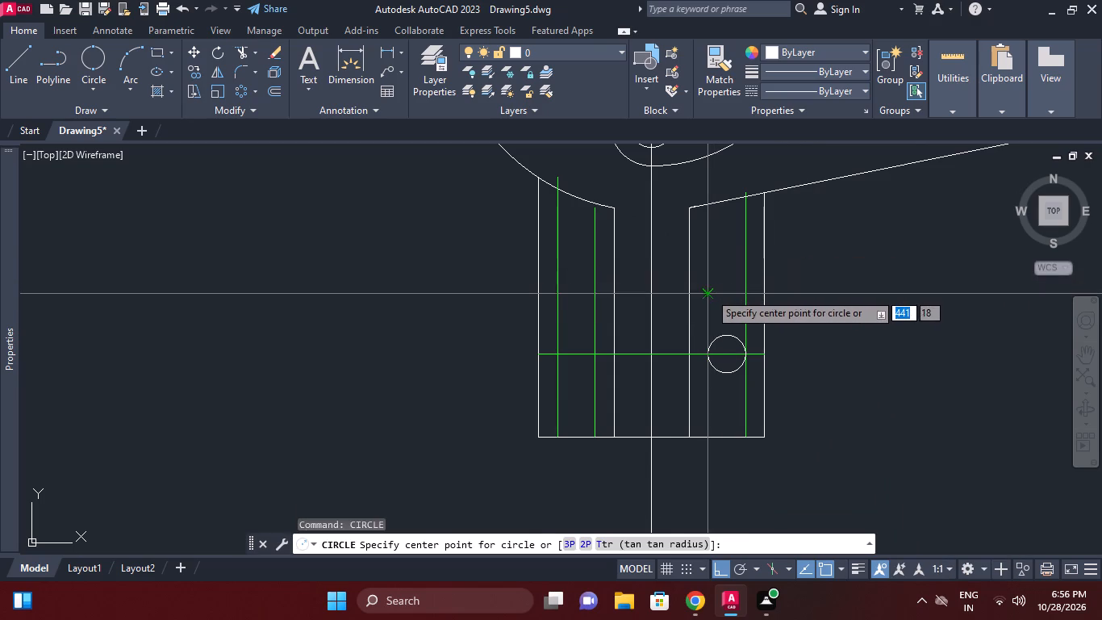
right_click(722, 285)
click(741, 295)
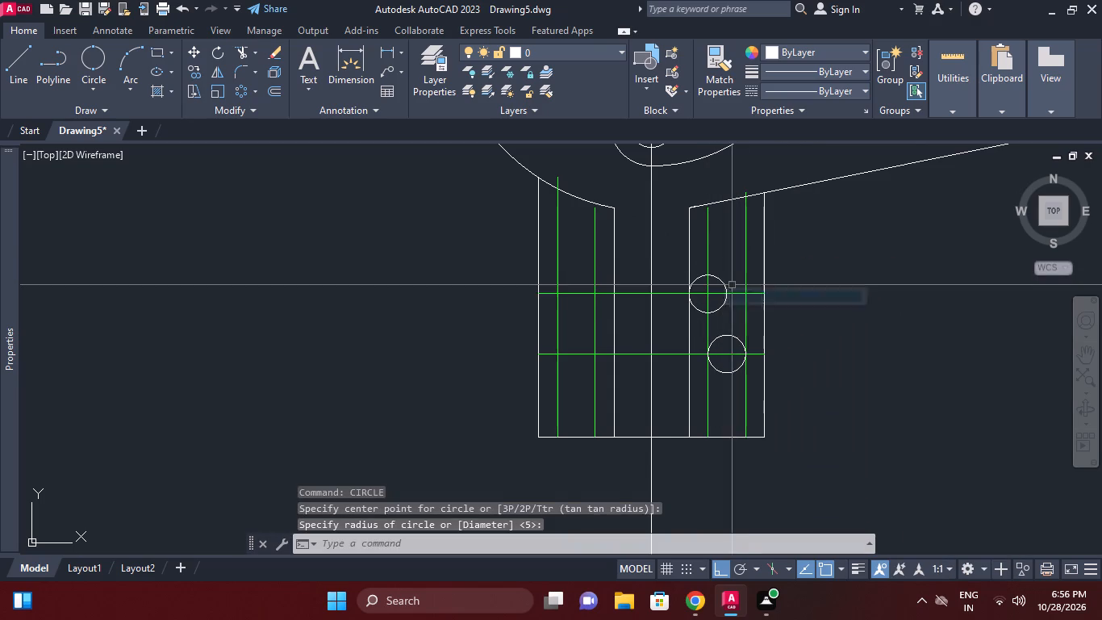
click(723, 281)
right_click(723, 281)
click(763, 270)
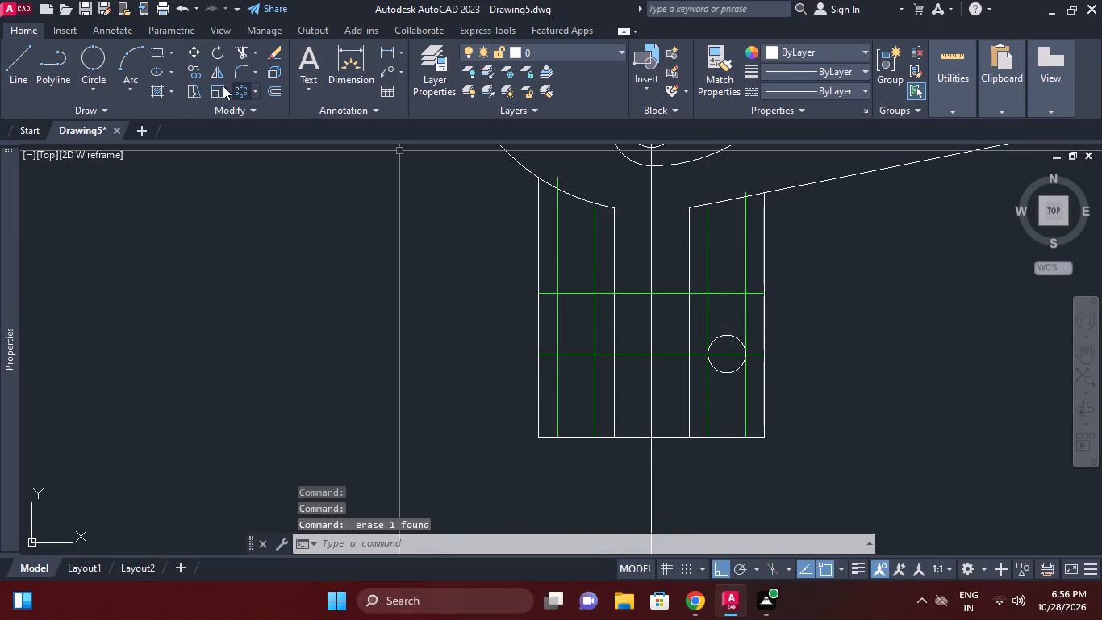
Draw a two-point circle between the lower arm's two right-hand green vertical lines, along the upper green horizontal line.
click(91, 62)
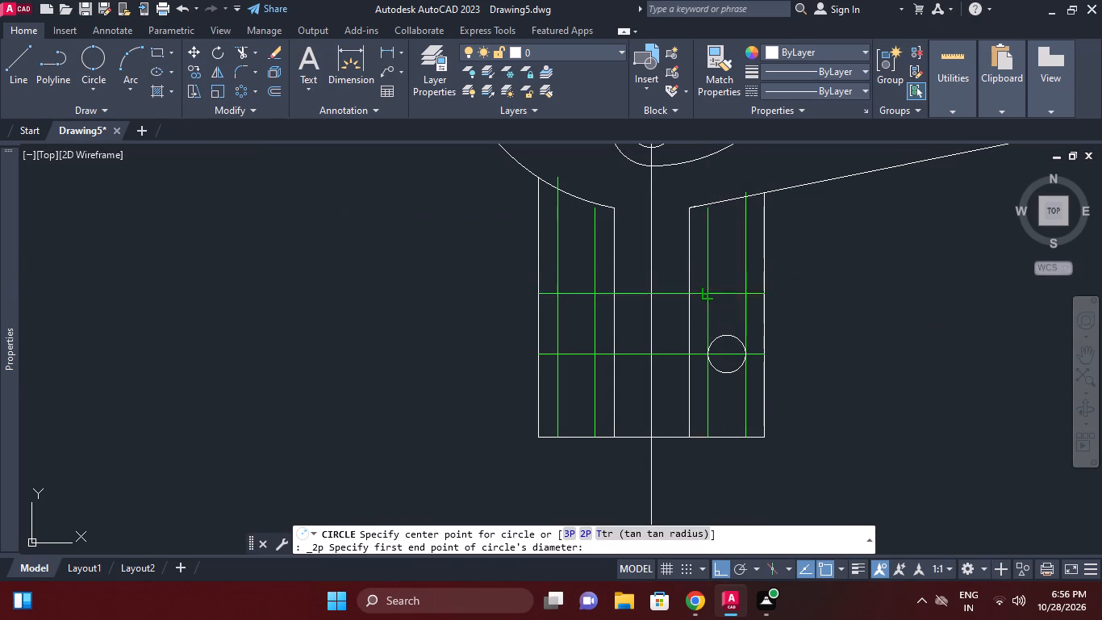
click(712, 292)
click(748, 295)
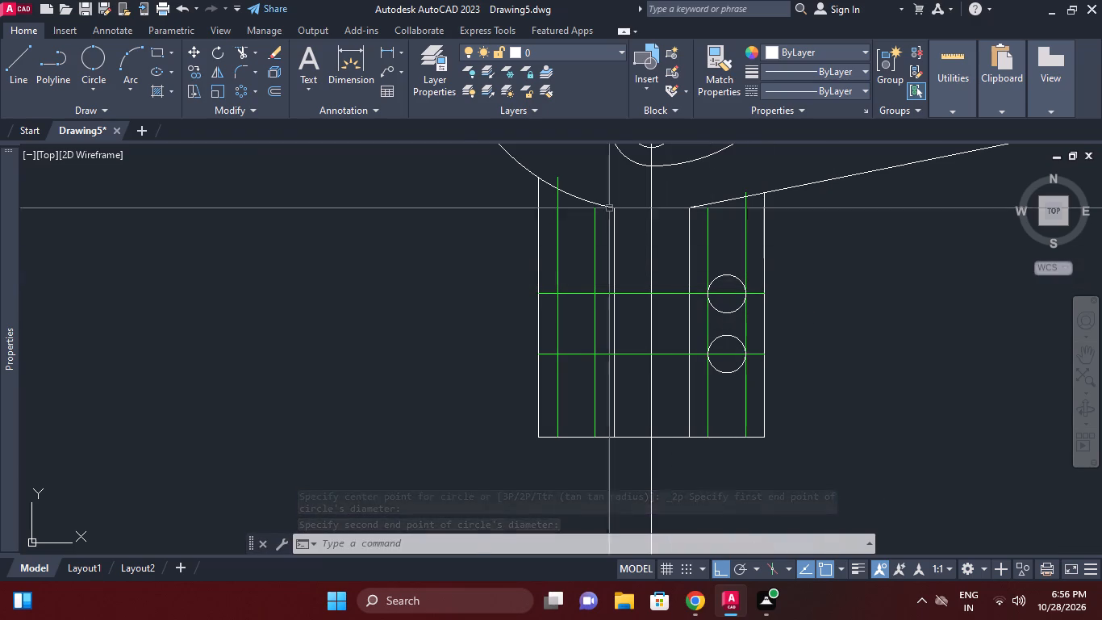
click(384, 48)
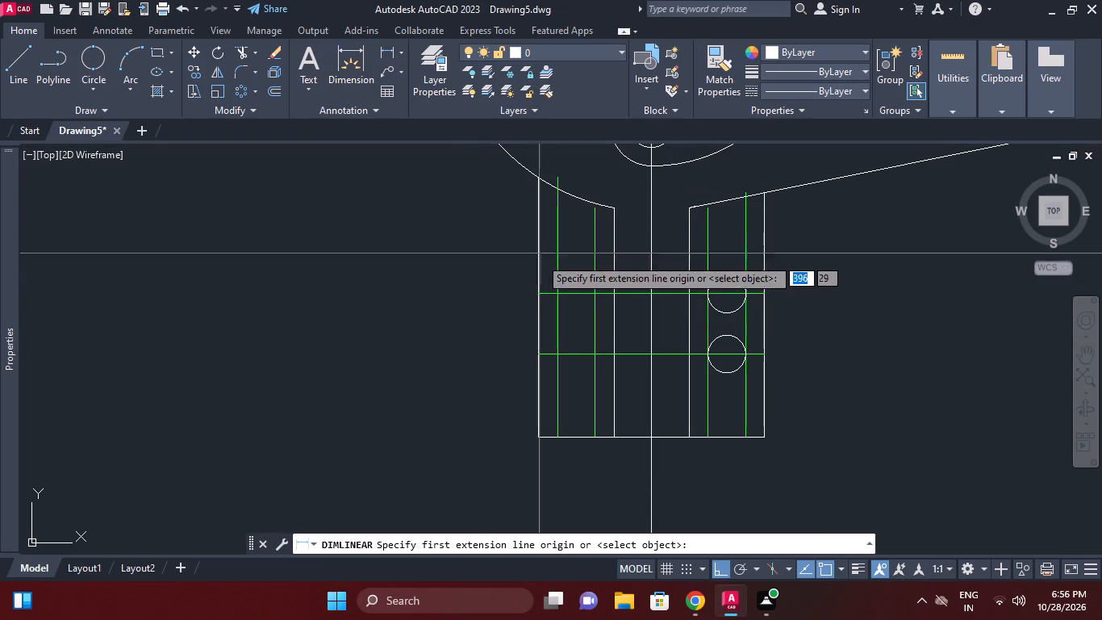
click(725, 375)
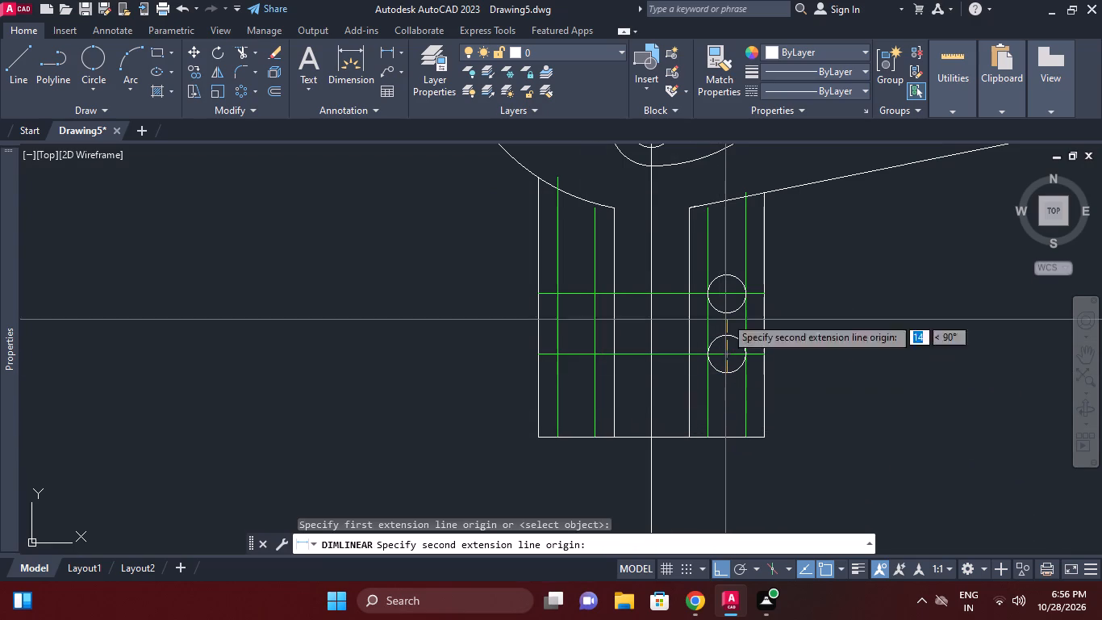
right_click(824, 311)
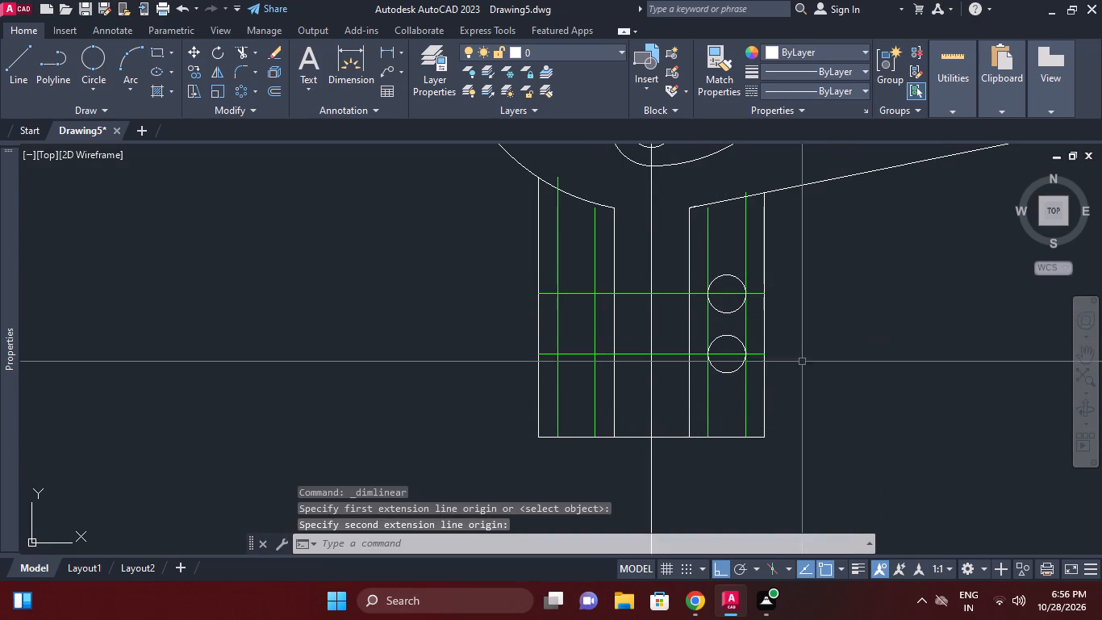
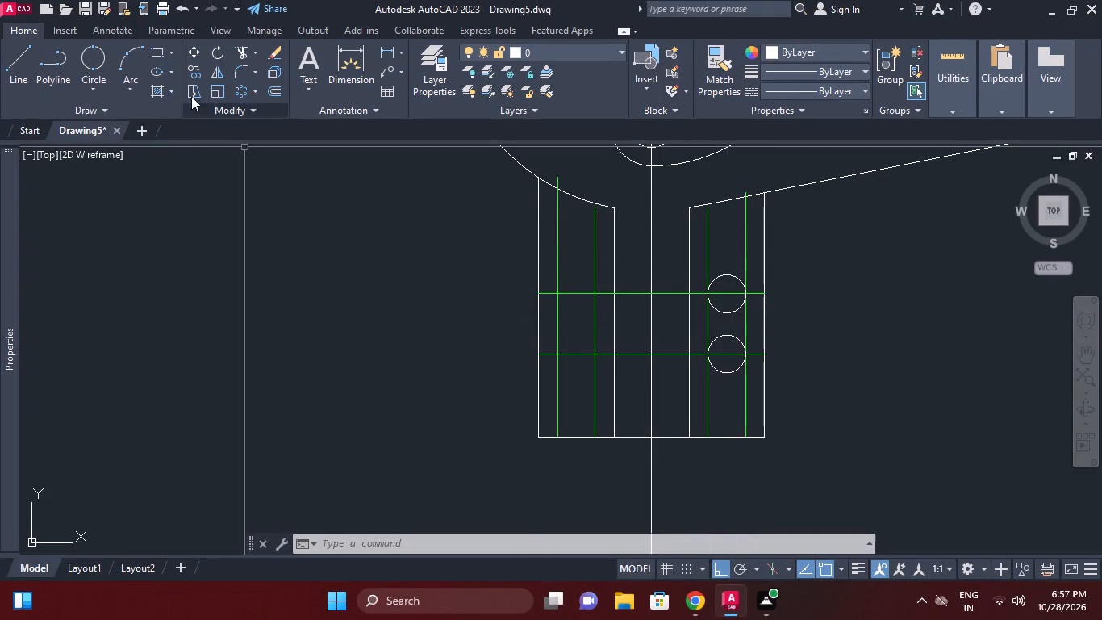
Draw two two-point circles between the lower arm's left-hand green verticals, one along each green horizontal line.
click(86, 69)
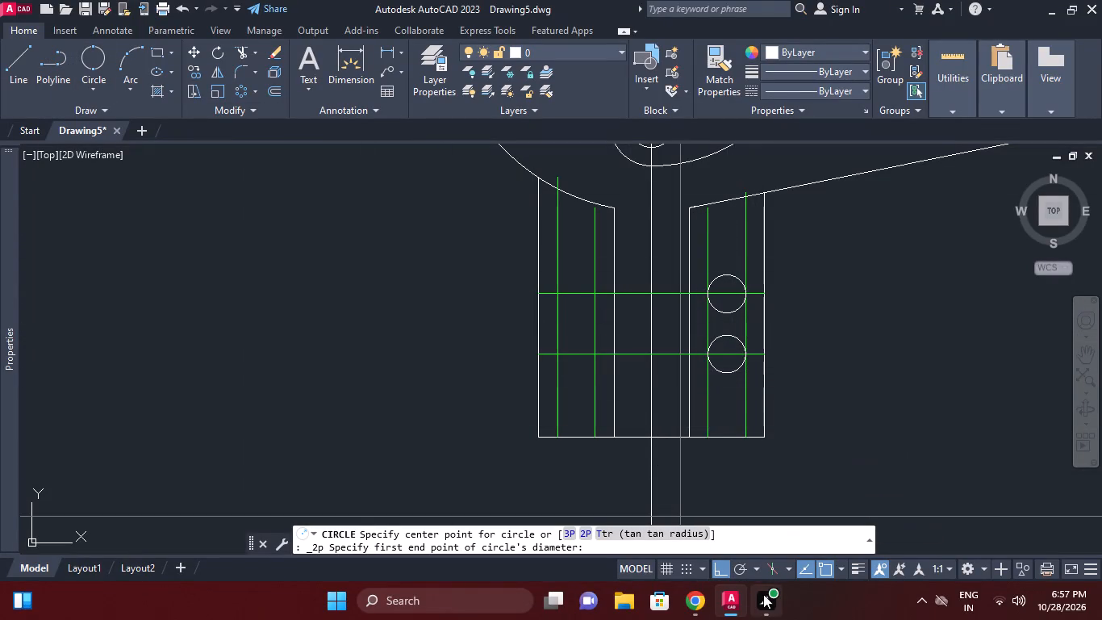
click(556, 291)
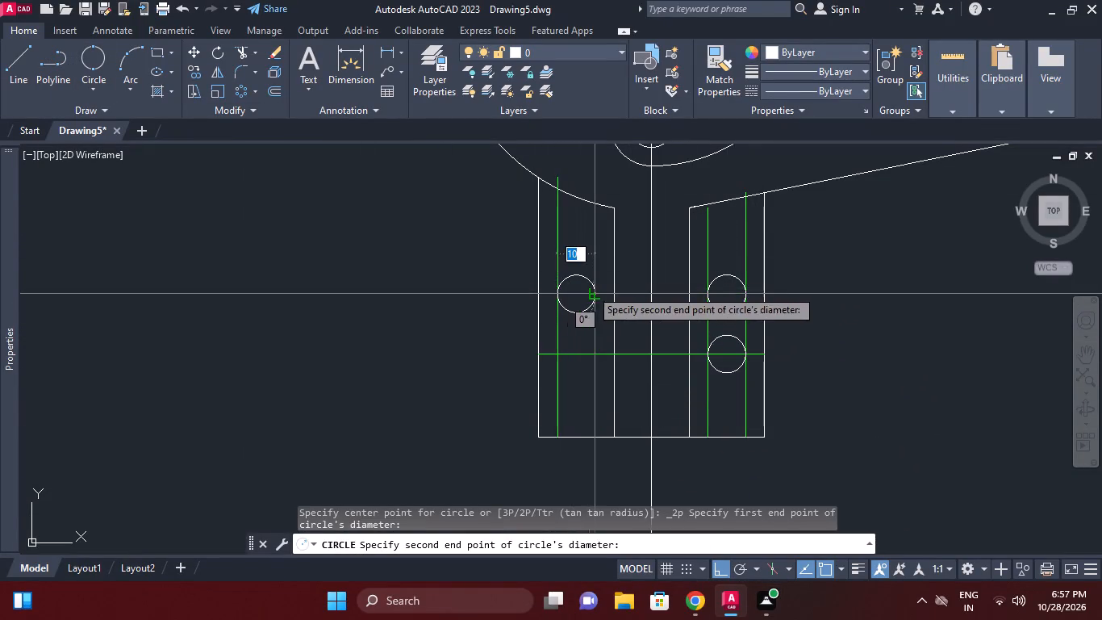
click(593, 289)
right_click(594, 281)
click(629, 274)
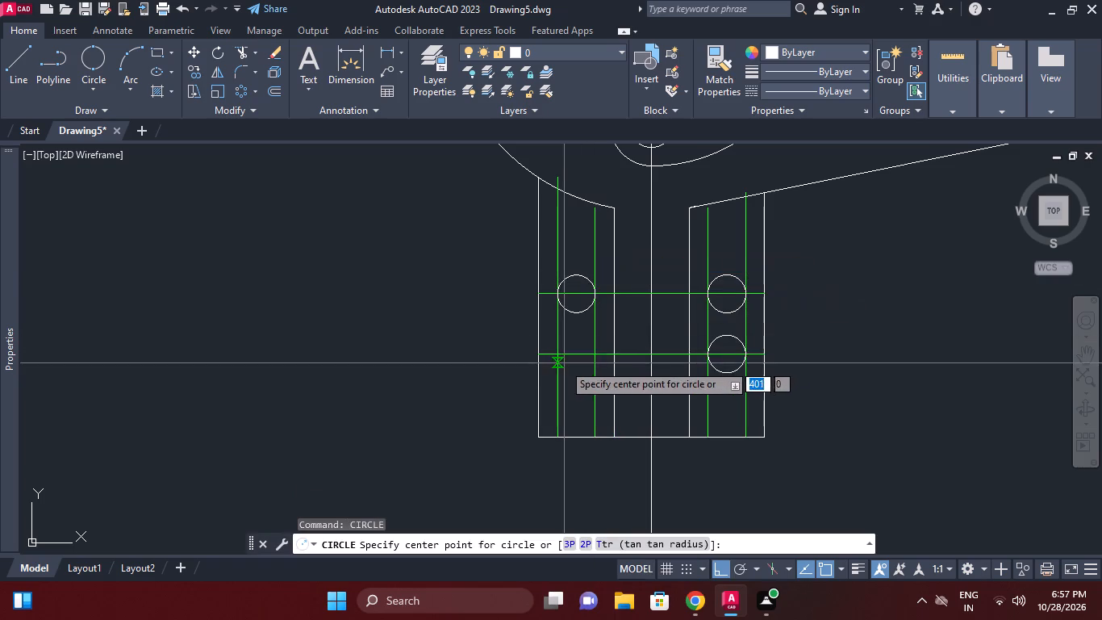
click(591, 542)
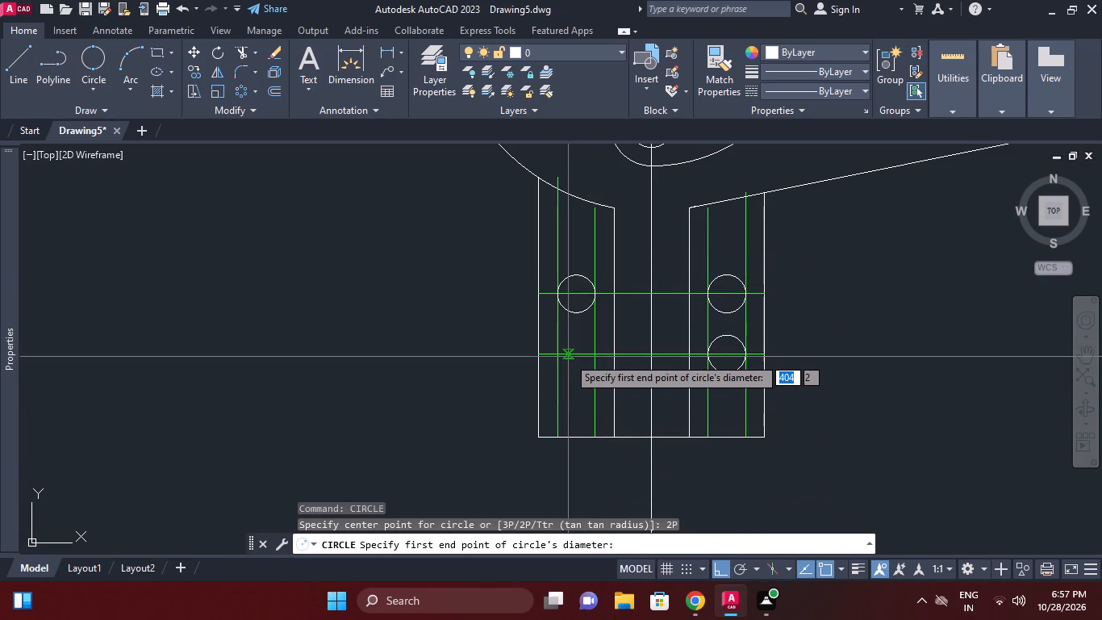
click(559, 354)
click(597, 355)
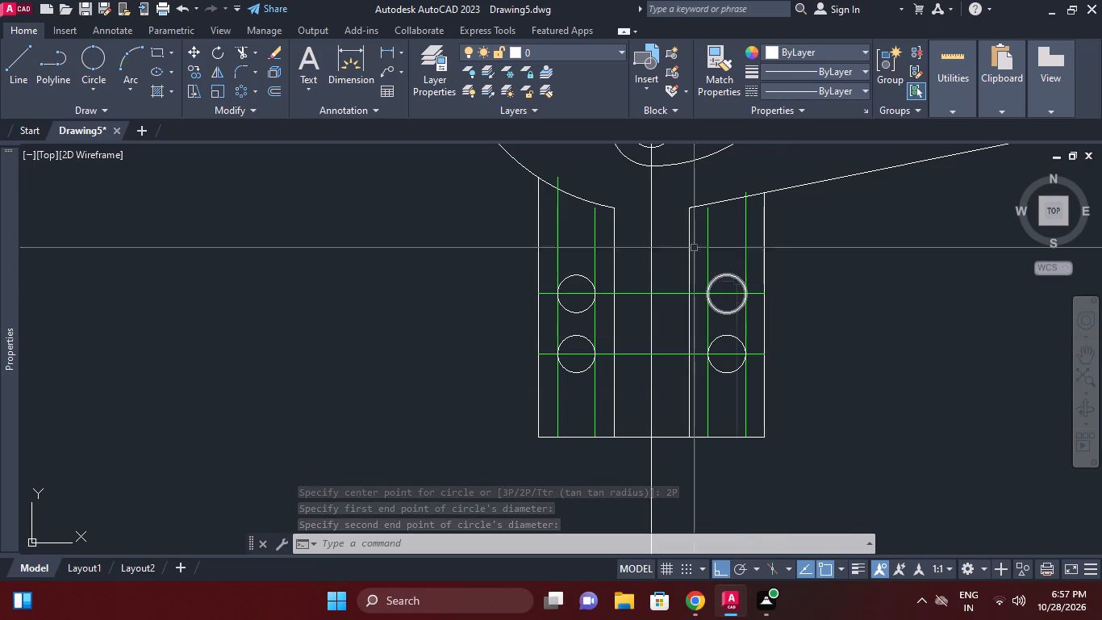
Trim the lower arm's four green vertical lines above the upper circles and below the lower circles.
click(242, 51)
right_click(303, 274)
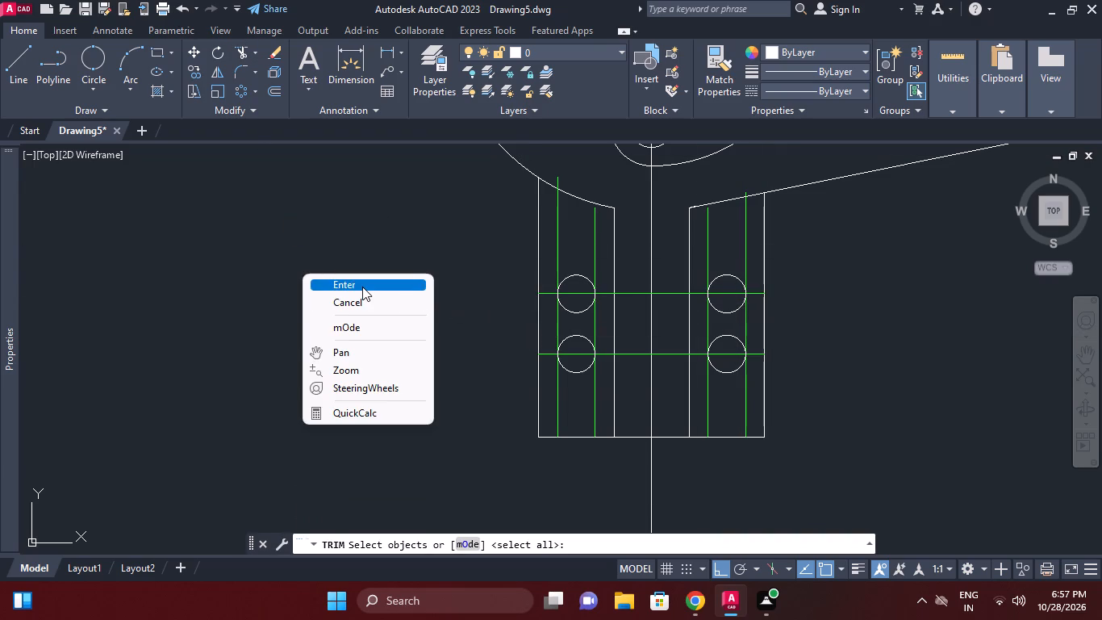
click(362, 287)
click(557, 275)
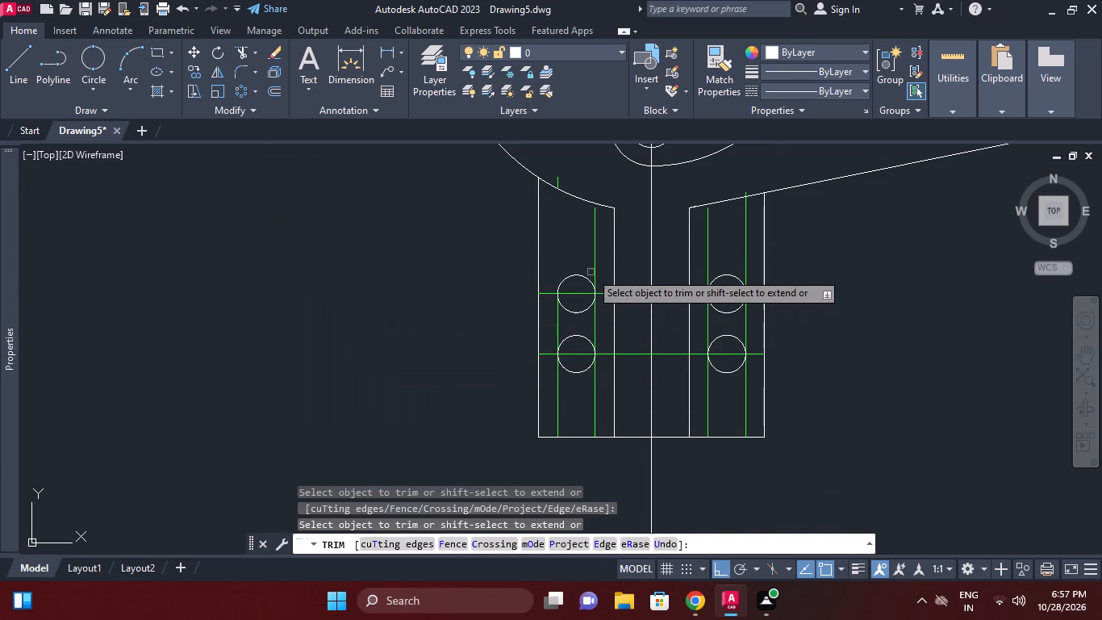
click(595, 258)
click(593, 372)
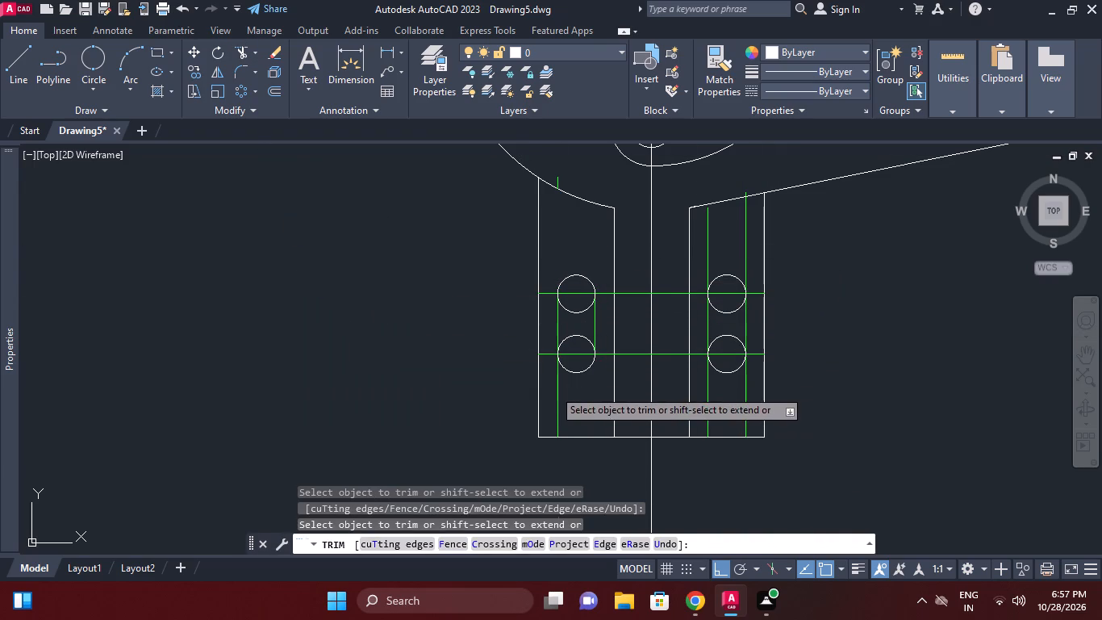
click(553, 389)
click(563, 388)
click(704, 381)
click(741, 386)
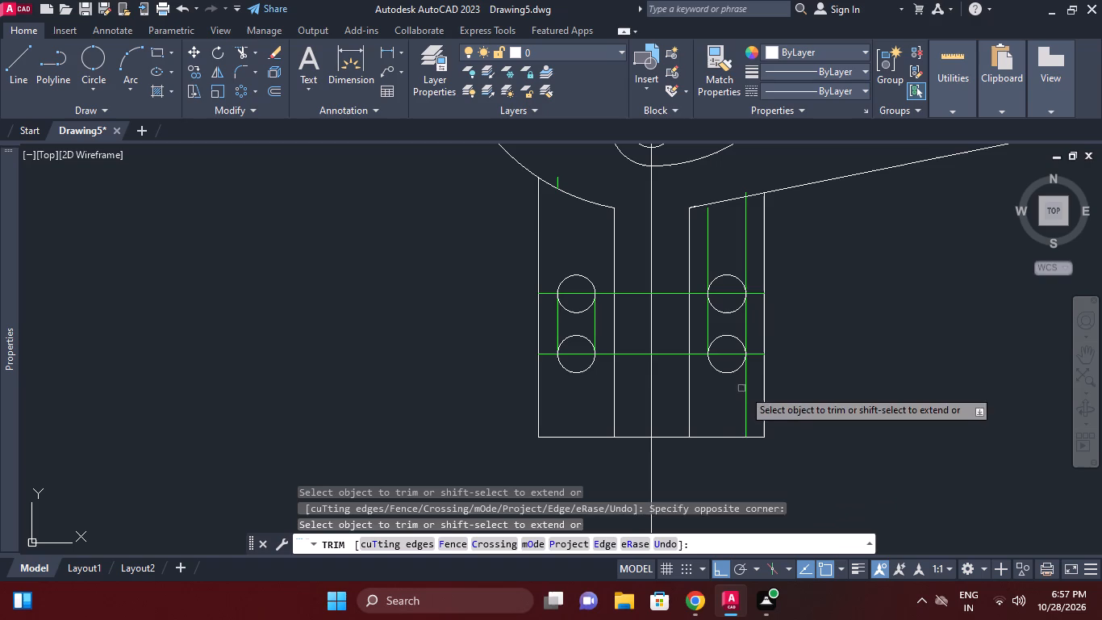
click(745, 389)
click(747, 267)
click(707, 251)
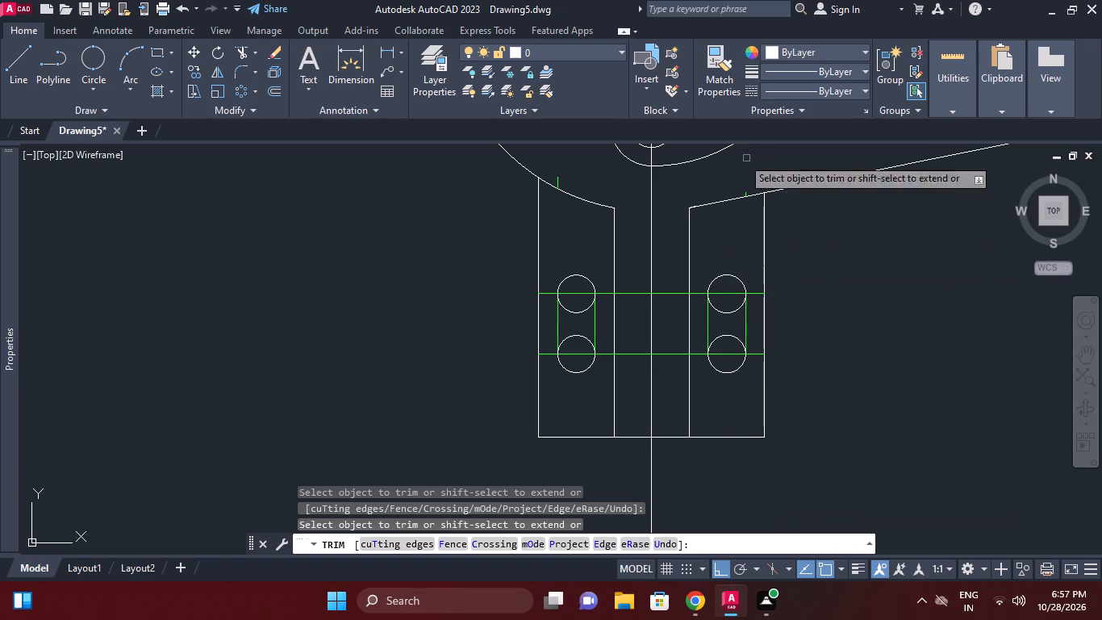
scroll(583, 165, up, 1)
right_click(570, 186)
click(613, 203)
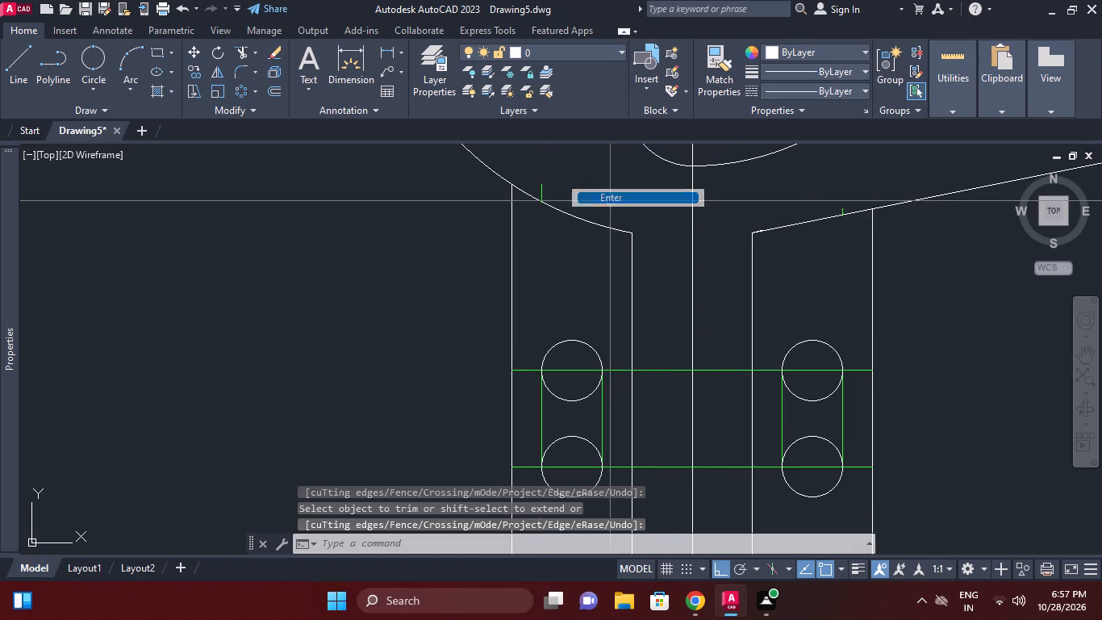
Erase the two leftover green line stubs above the lower arm's junctions with the round body and tangent line.
click(541, 191)
scroll(810, 200, up, 2)
click(809, 199)
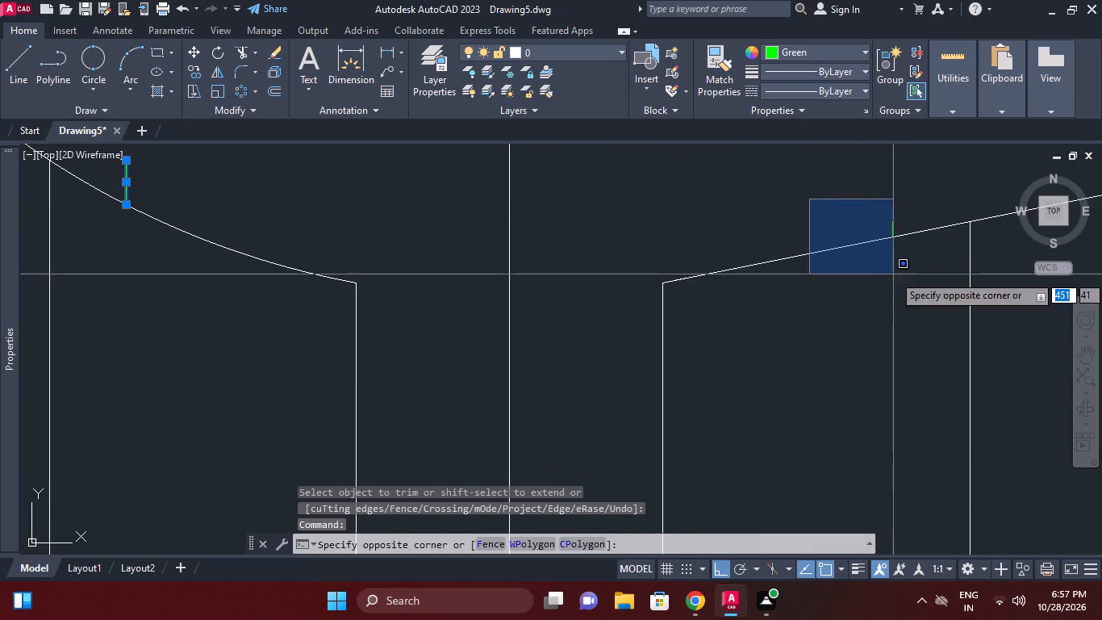
click(909, 270)
right_click(905, 252)
click(940, 288)
Erase the two green horizontal construction lines across the lower arm.
scroll(937, 287, down, 4)
middle_drag(937, 287, 901, 234)
middle_drag(879, 308, 858, 272)
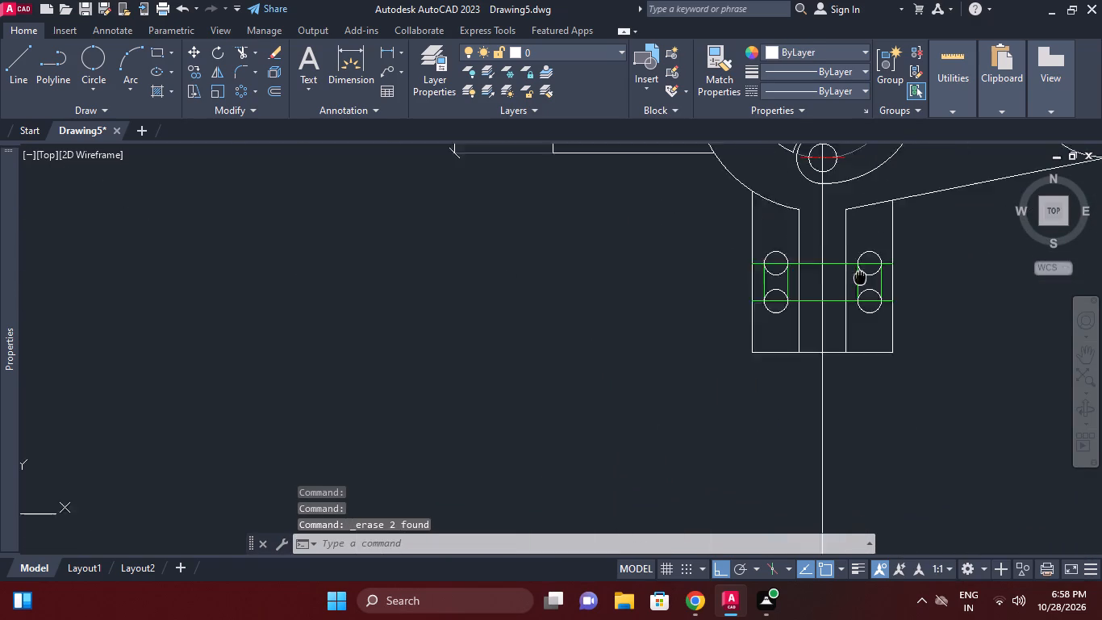
middle_drag(858, 272, 857, 271)
scroll(851, 284, up, 2)
click(728, 320)
click(724, 303)
click(726, 268)
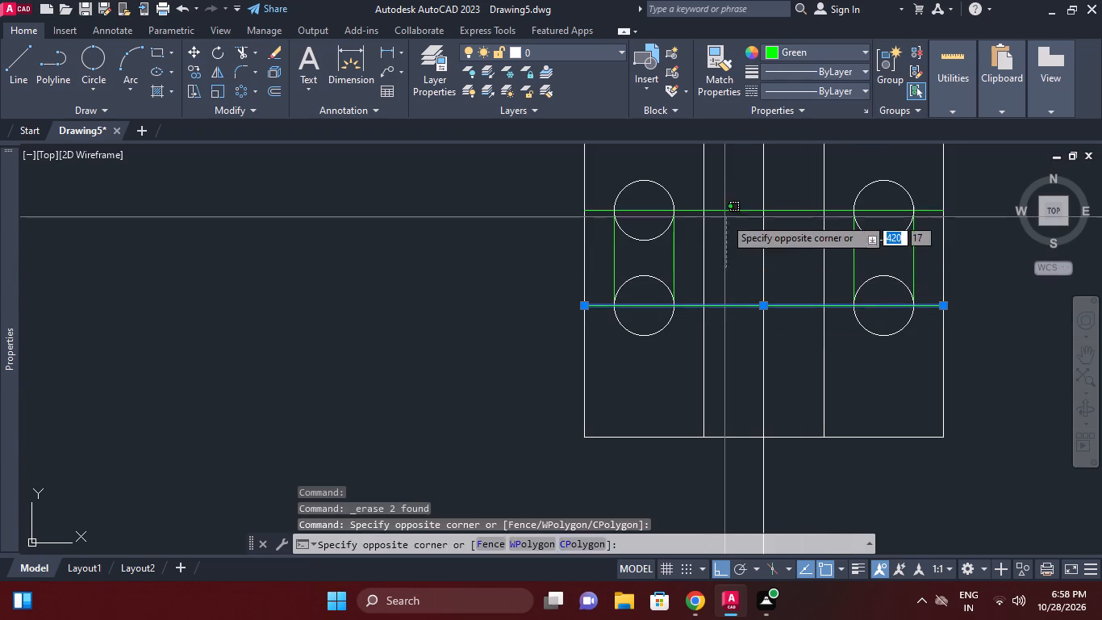
click(721, 206)
right_click(721, 206)
click(768, 288)
Match the four green vertical lines between the lower-arm circles to the properties of the lower left circle.
click(661, 287)
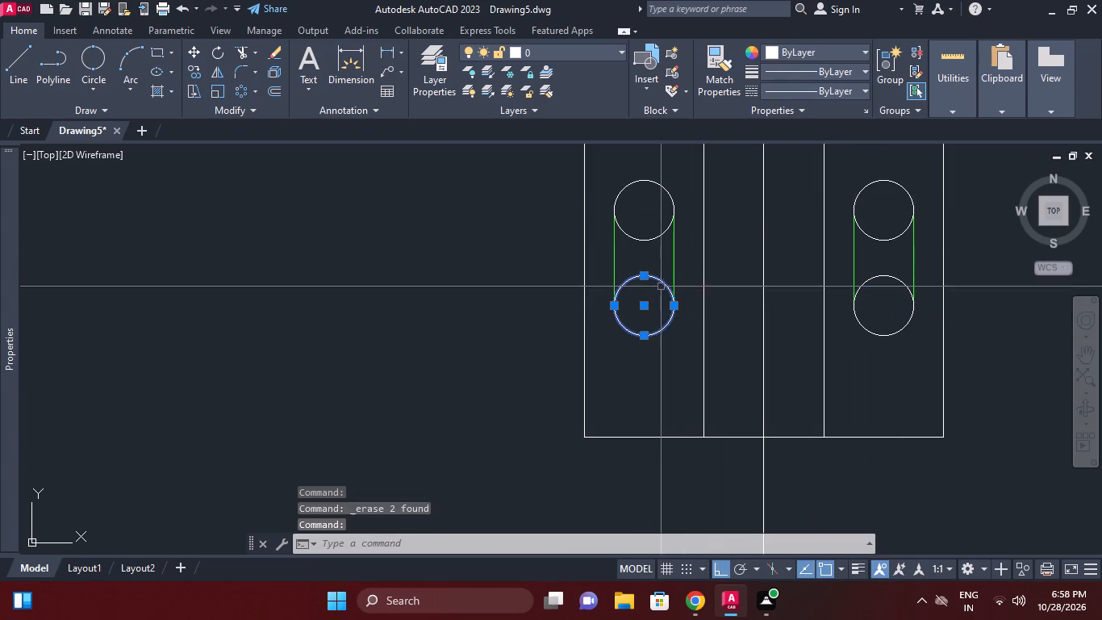
click(712, 69)
click(609, 258)
click(634, 253)
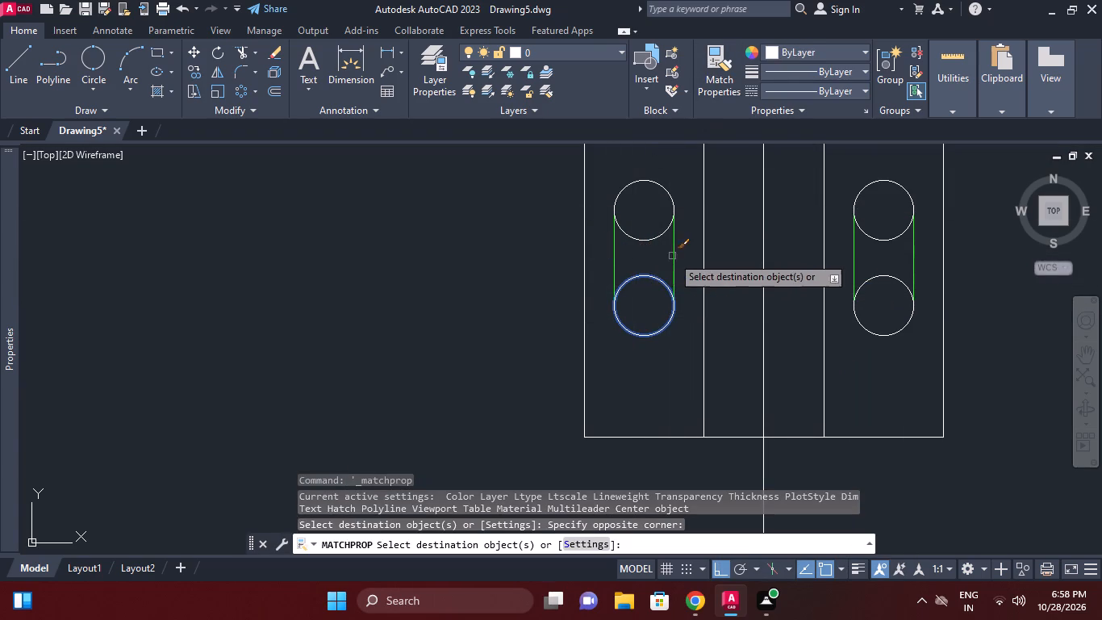
click(679, 250)
click(606, 253)
click(933, 245)
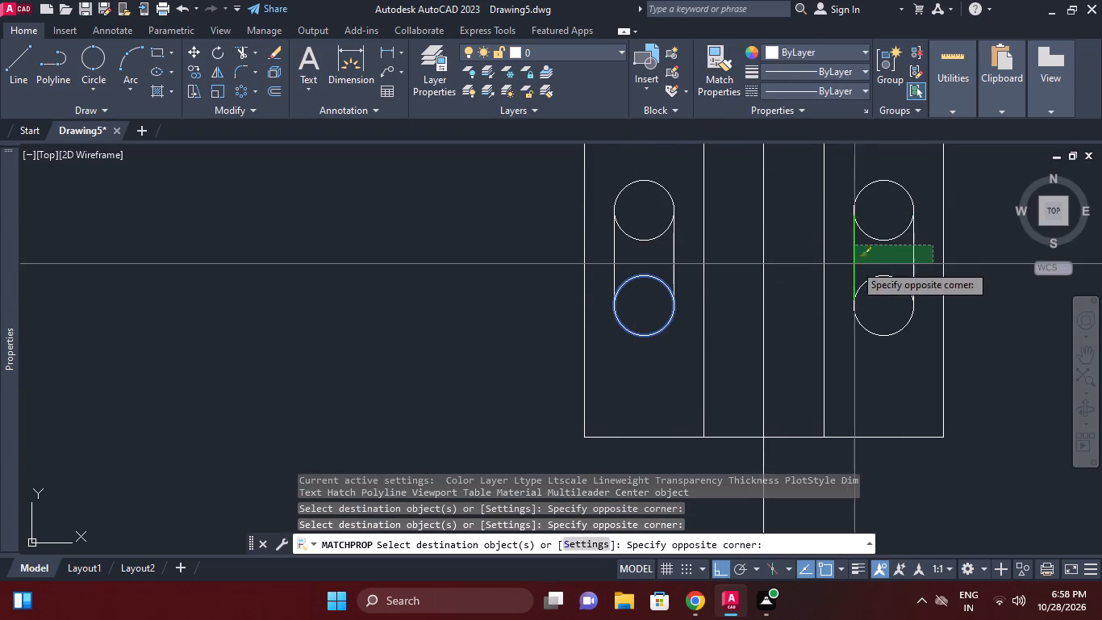
click(839, 264)
right_click(839, 264)
click(876, 282)
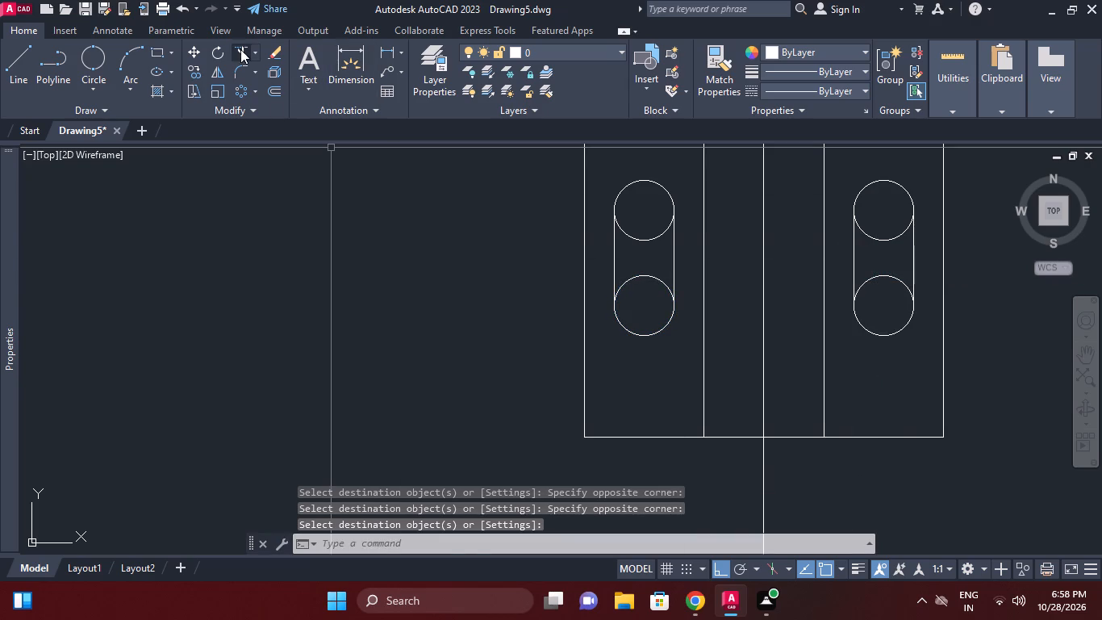
Trim away the inner halves of the four lower-arm circles, forming two vertical rounded slots.
click(240, 48)
right_click(643, 296)
click(676, 300)
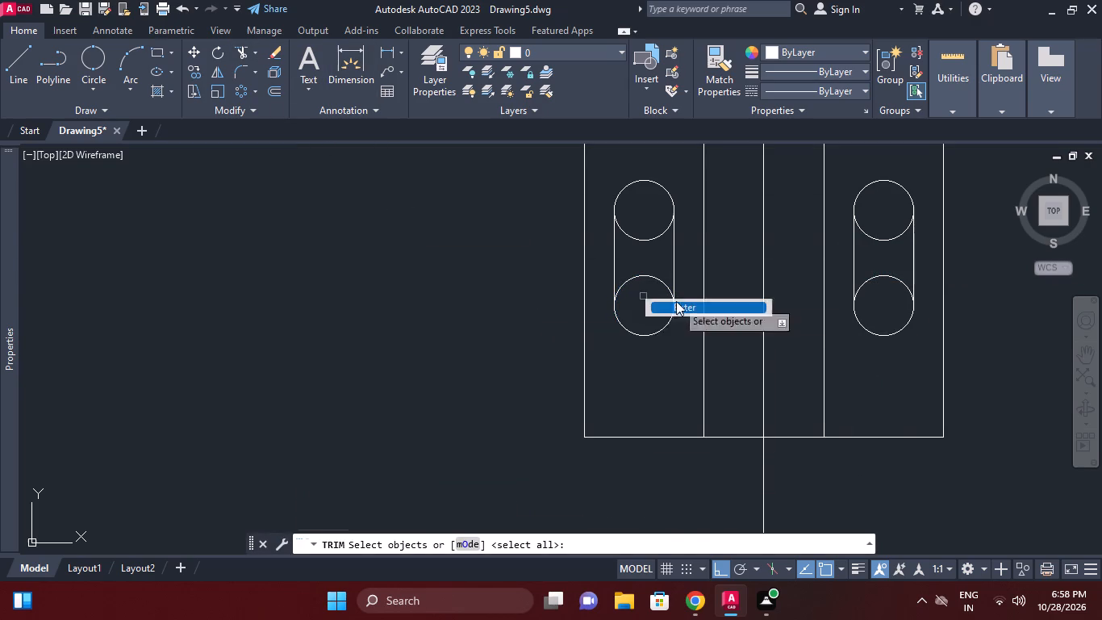
click(648, 305)
click(637, 237)
click(904, 297)
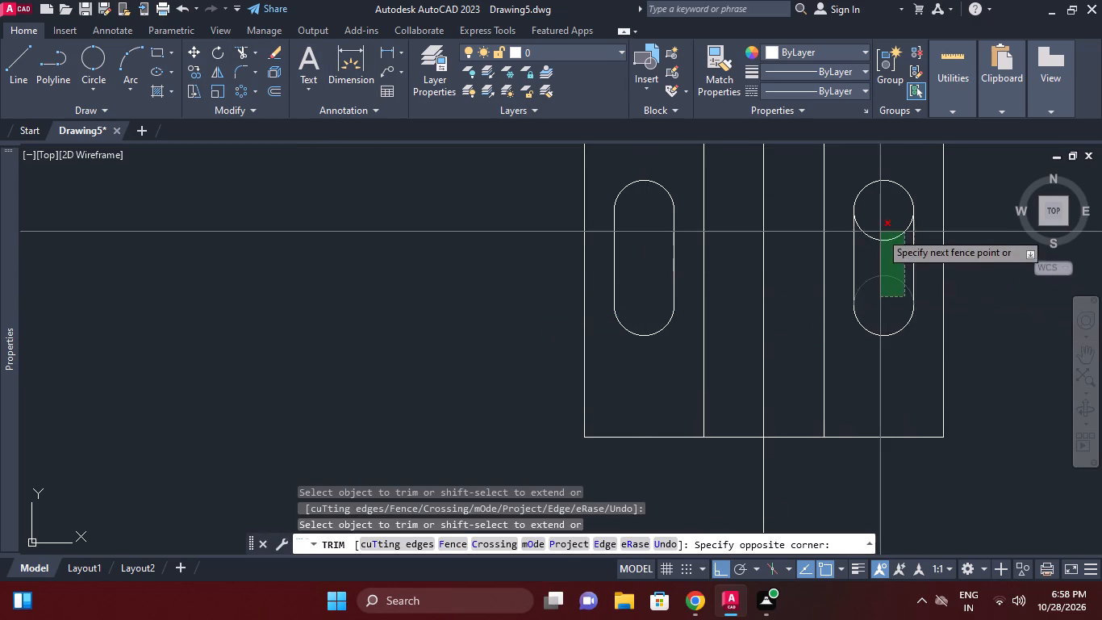
click(880, 232)
right_click(880, 232)
click(898, 247)
Offset the upper arm's top edge 22 mm downward.
middle_drag(844, 337, 800, 335)
scroll(804, 335, down, 1)
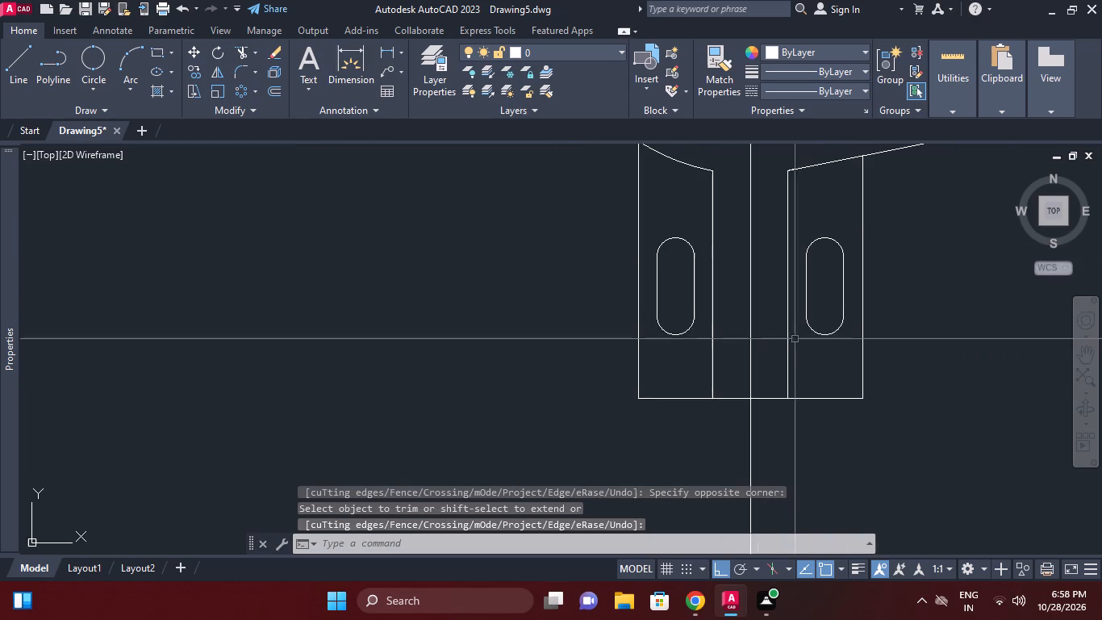
scroll(745, 334, down, 1)
middle_click(740, 346)
middle_drag(866, 346, 787, 384)
middle_drag(811, 419, 804, 400)
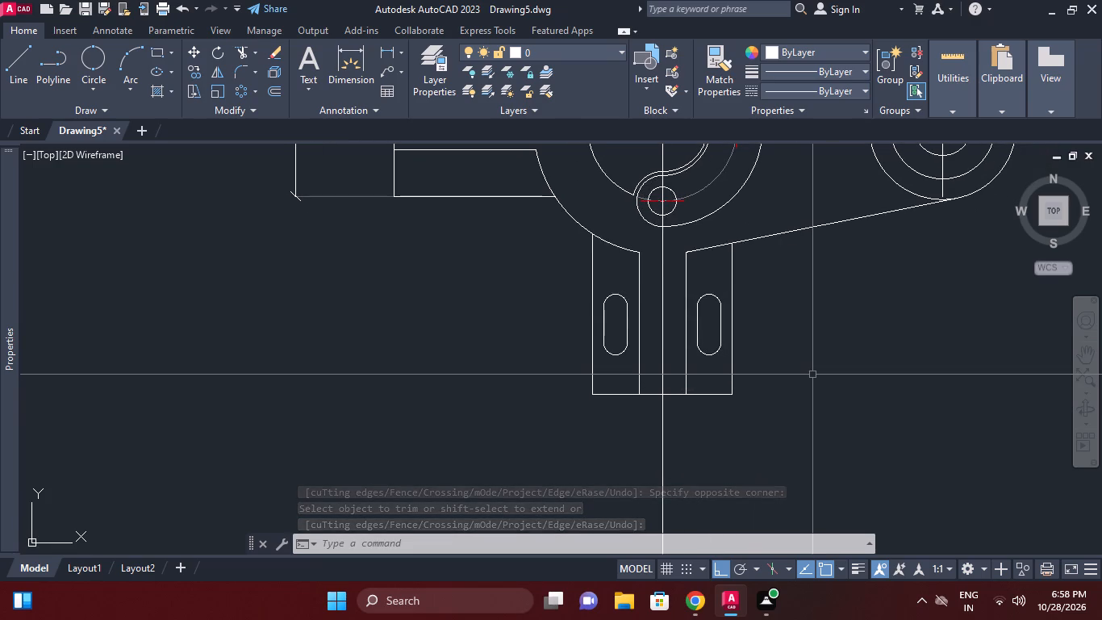
scroll(815, 392, down, 1)
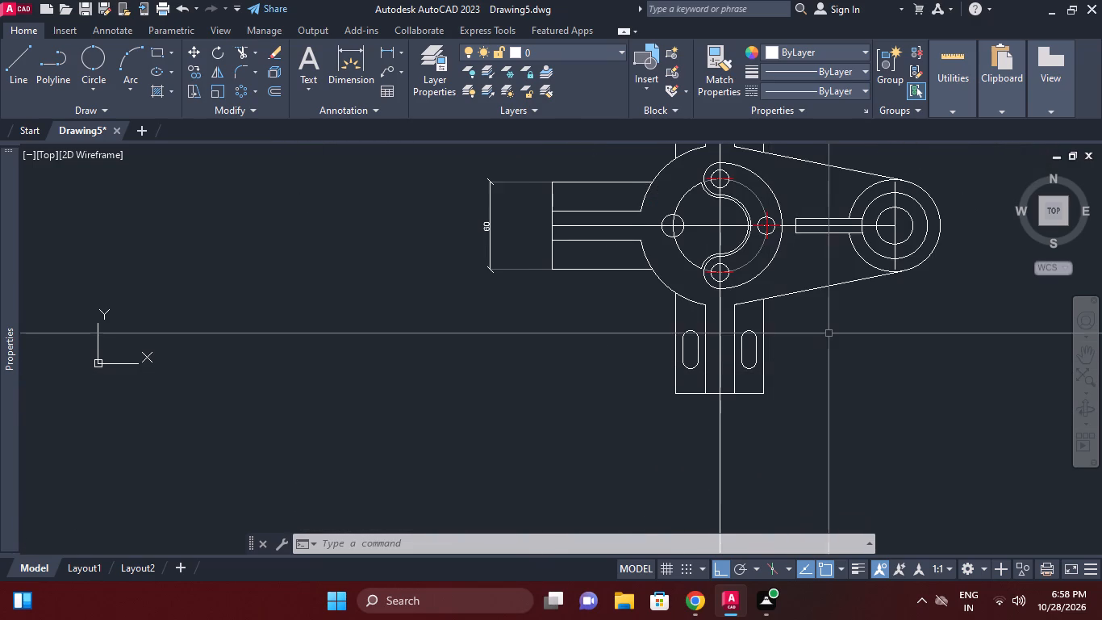
middle_drag(829, 333, 824, 350)
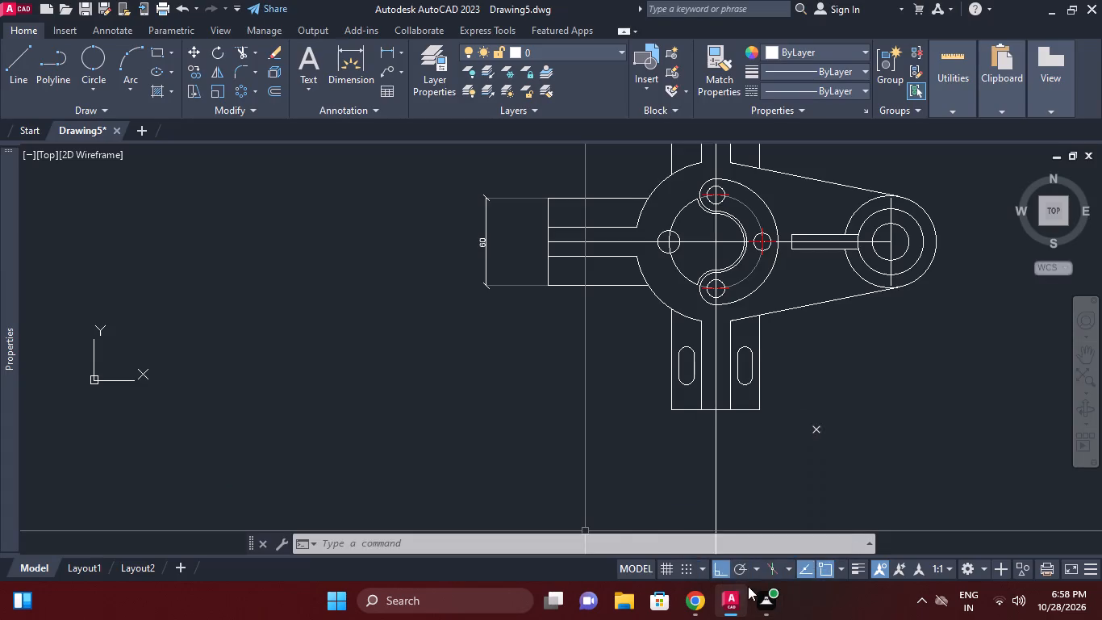
click(890, 405)
click(830, 387)
middle_drag(852, 379, 854, 421)
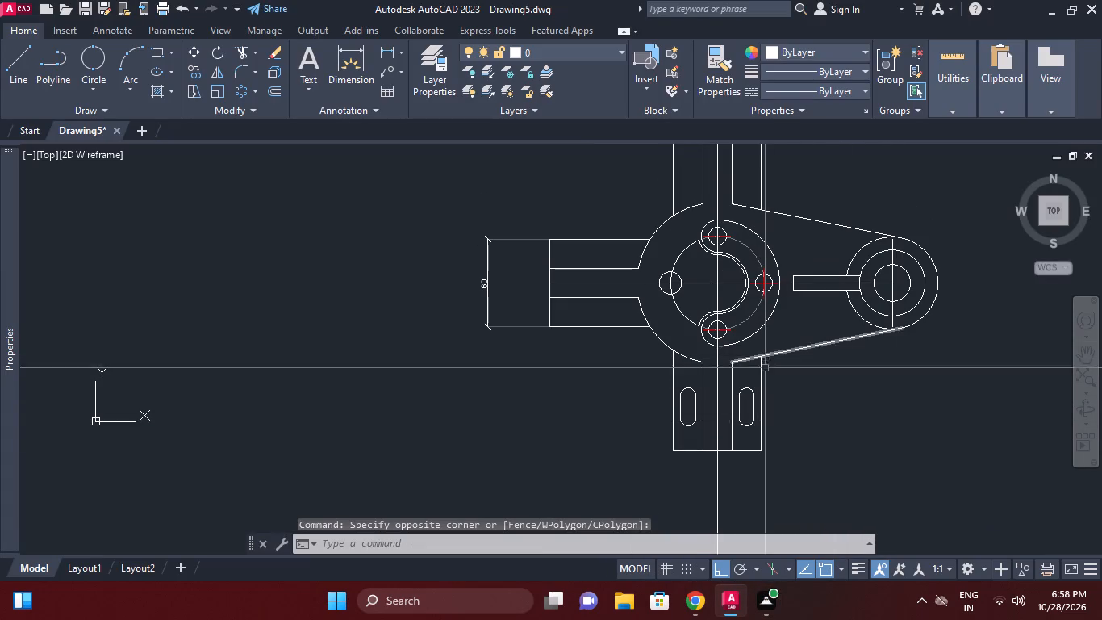
middle_drag(742, 435, 750, 475)
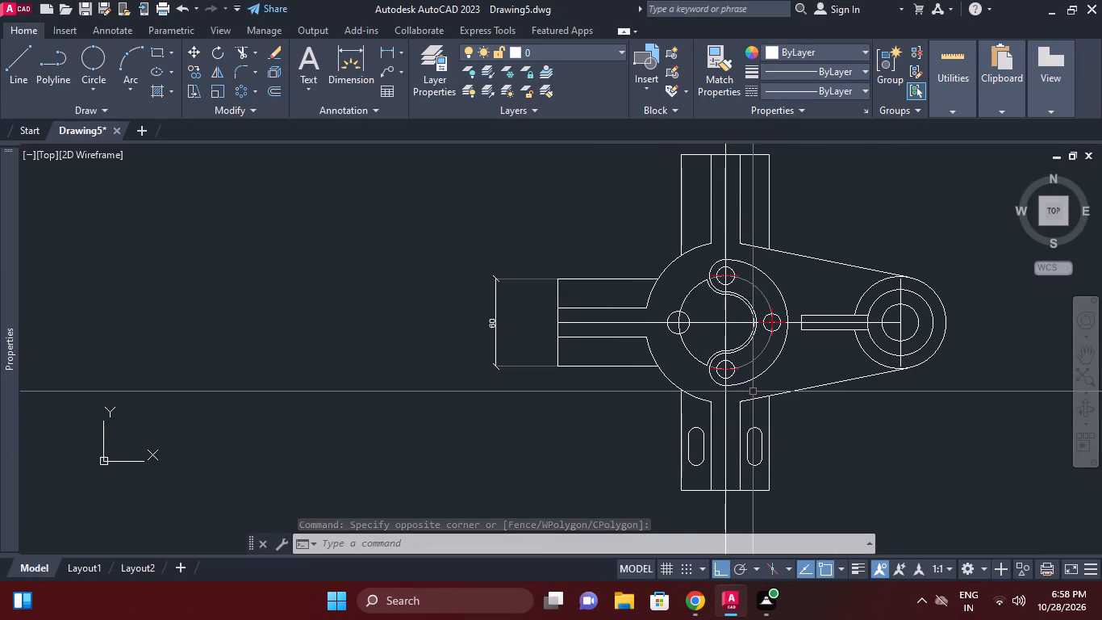
middle_drag(753, 392, 764, 444)
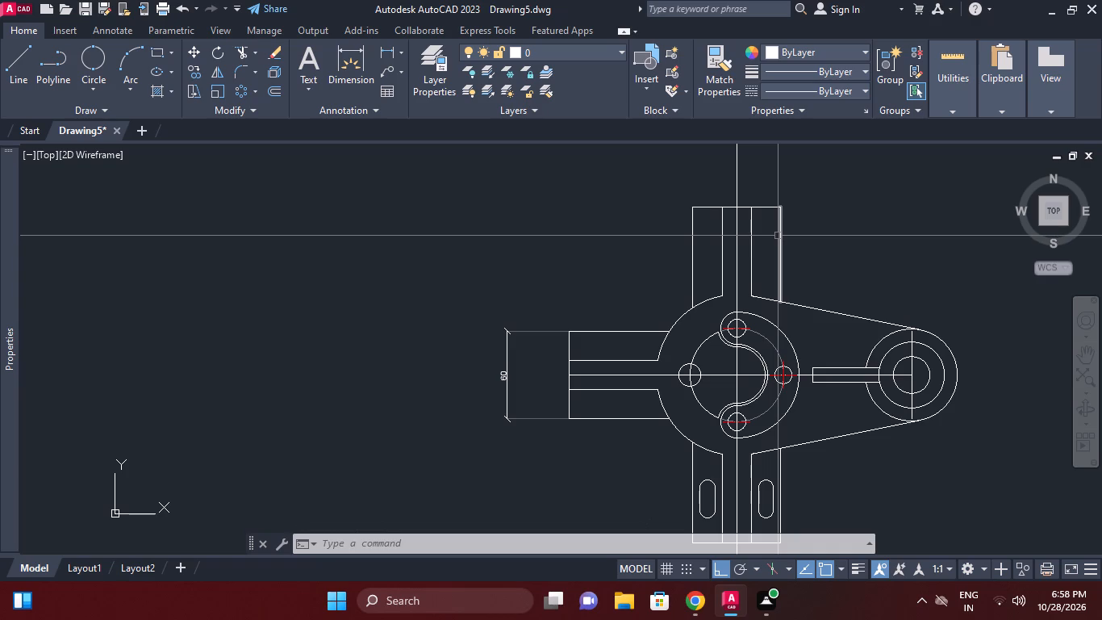
click(285, 94)
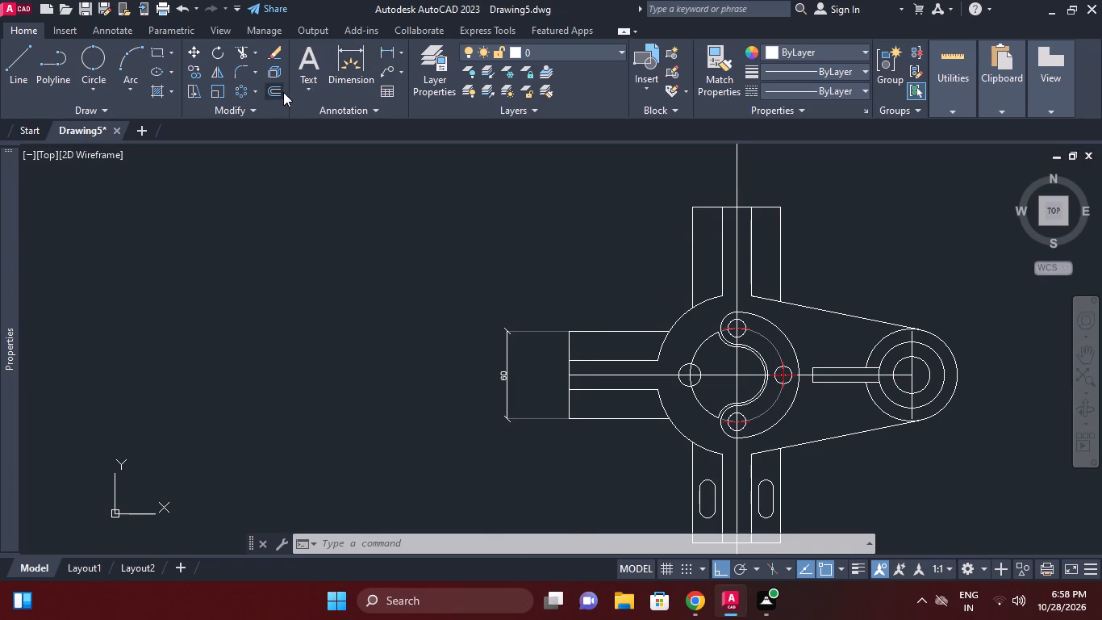
click(277, 90)
text(22)
key(Return)
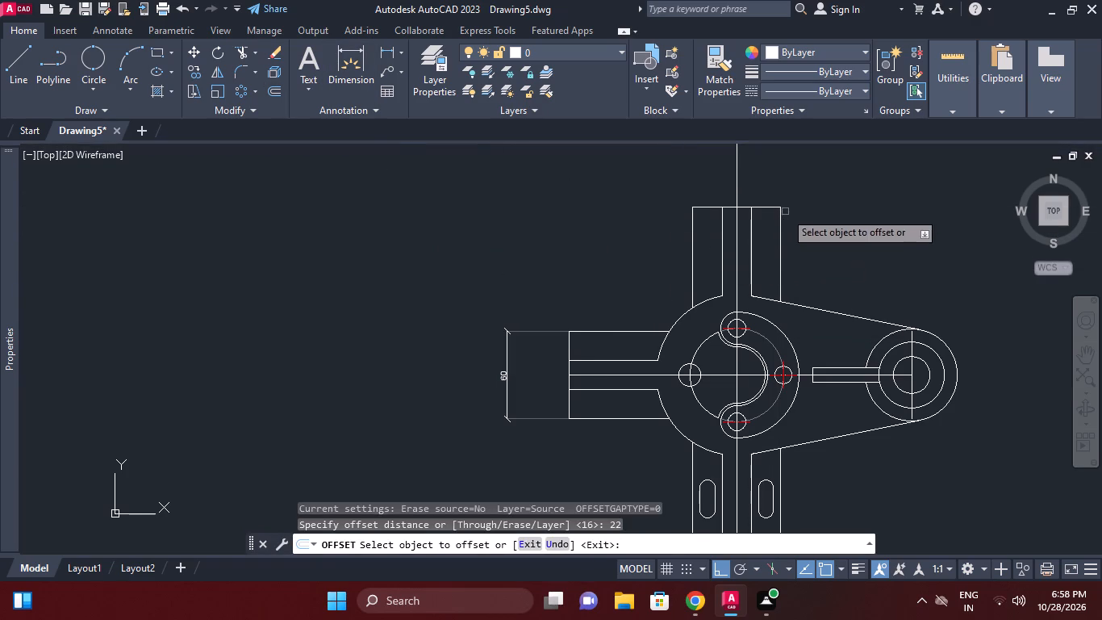
click(761, 207)
click(764, 227)
right_click(818, 249)
click(858, 265)
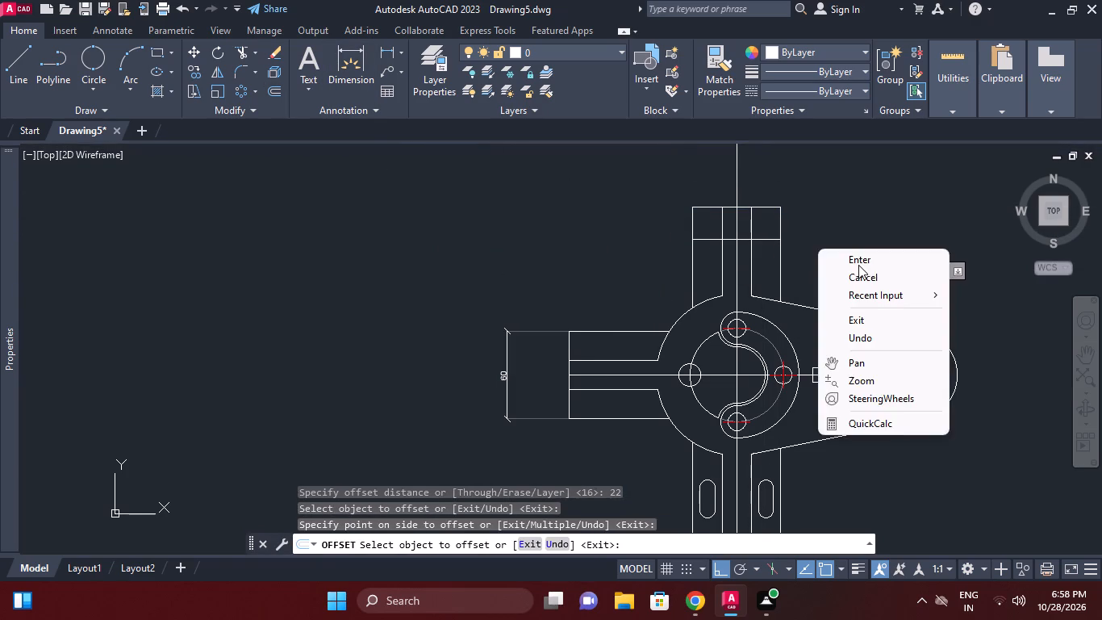
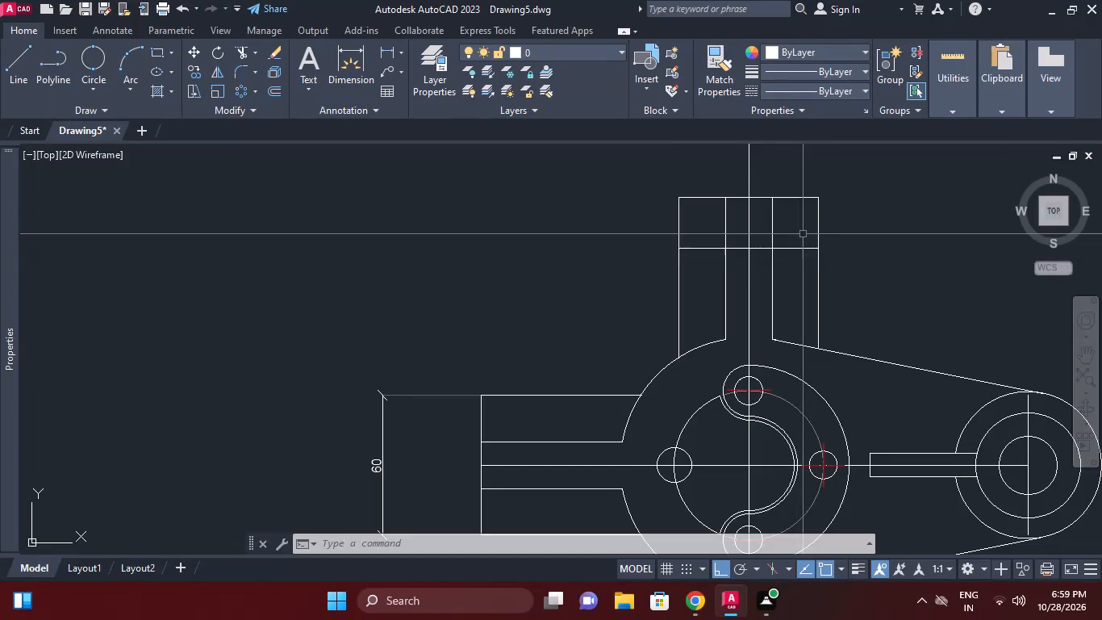
Offset the inner horizontal line across the upper arm 16 mm downward.
middle_click(795, 257)
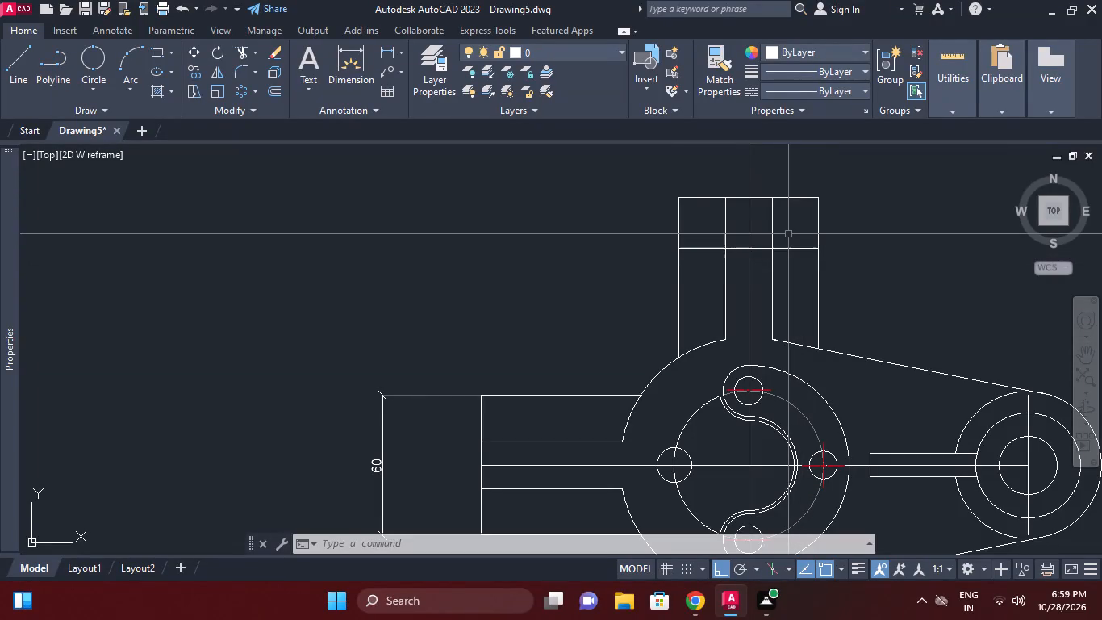
text(o 16)
key(Return)
click(793, 245)
click(794, 262)
right_click(918, 253)
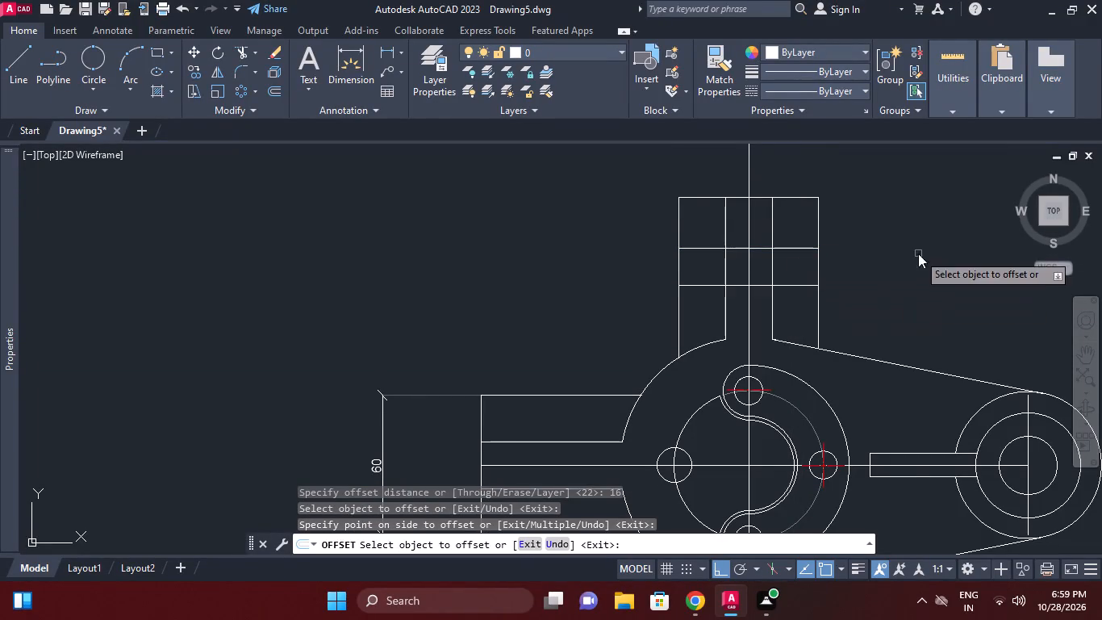
click(943, 258)
Colour the two inner horizontal lines across the upper arm green and deselect them.
click(692, 248)
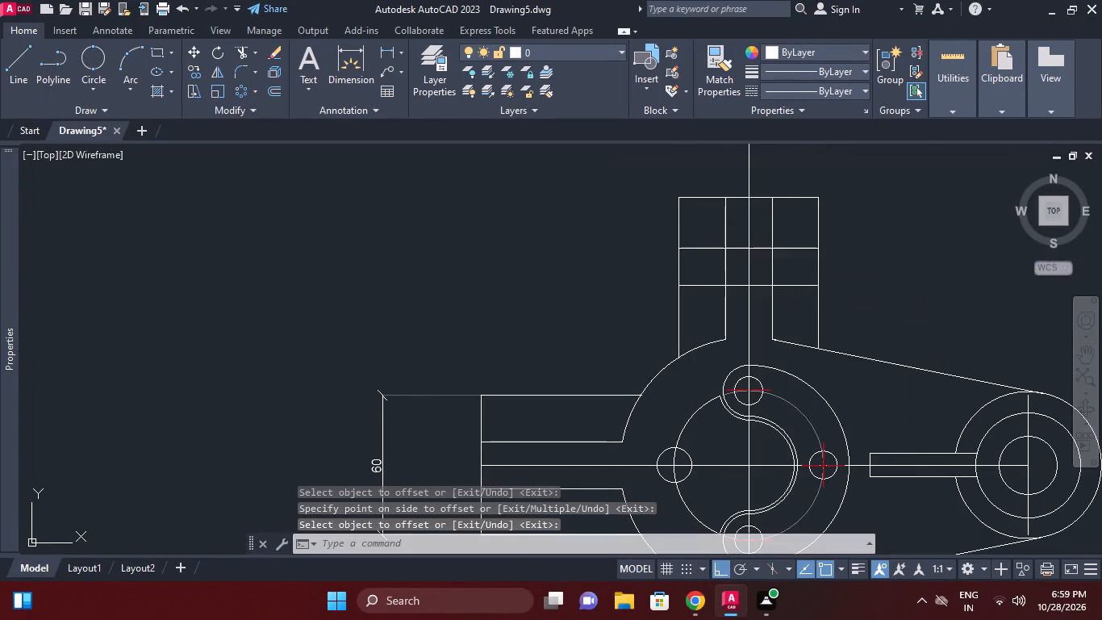
click(699, 287)
click(815, 50)
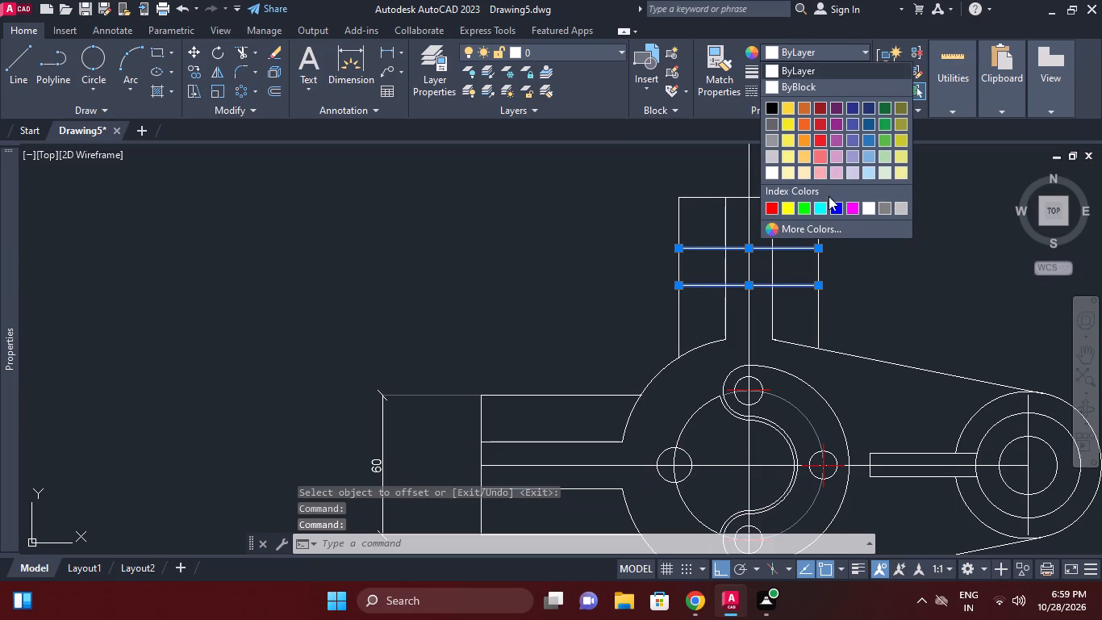
click(800, 207)
right_click(887, 279)
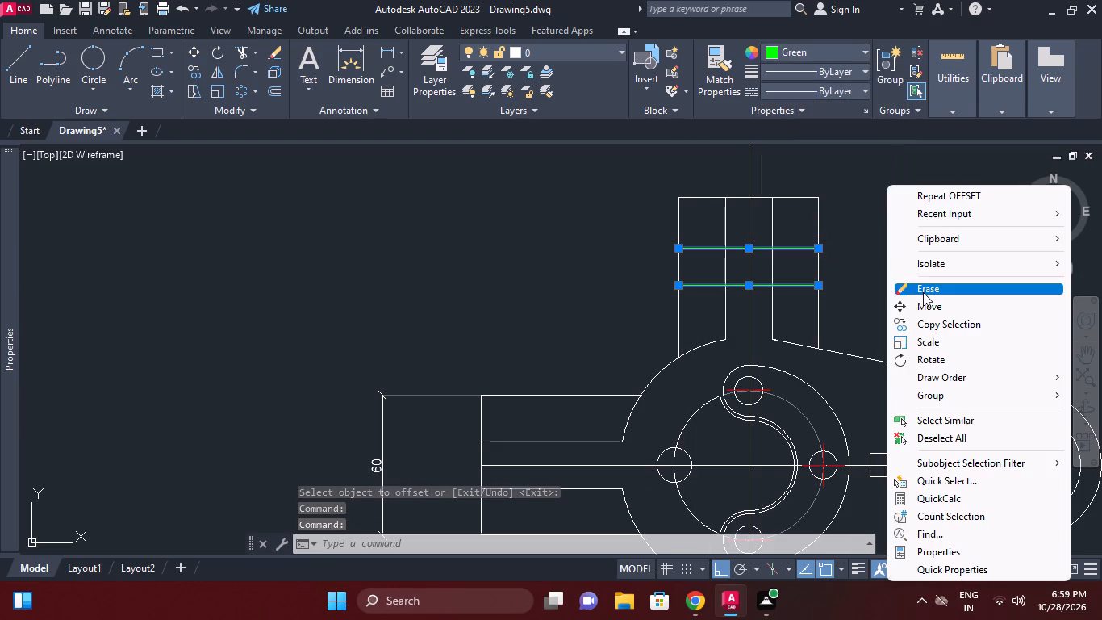
click(861, 181)
click(849, 210)
right_click(872, 208)
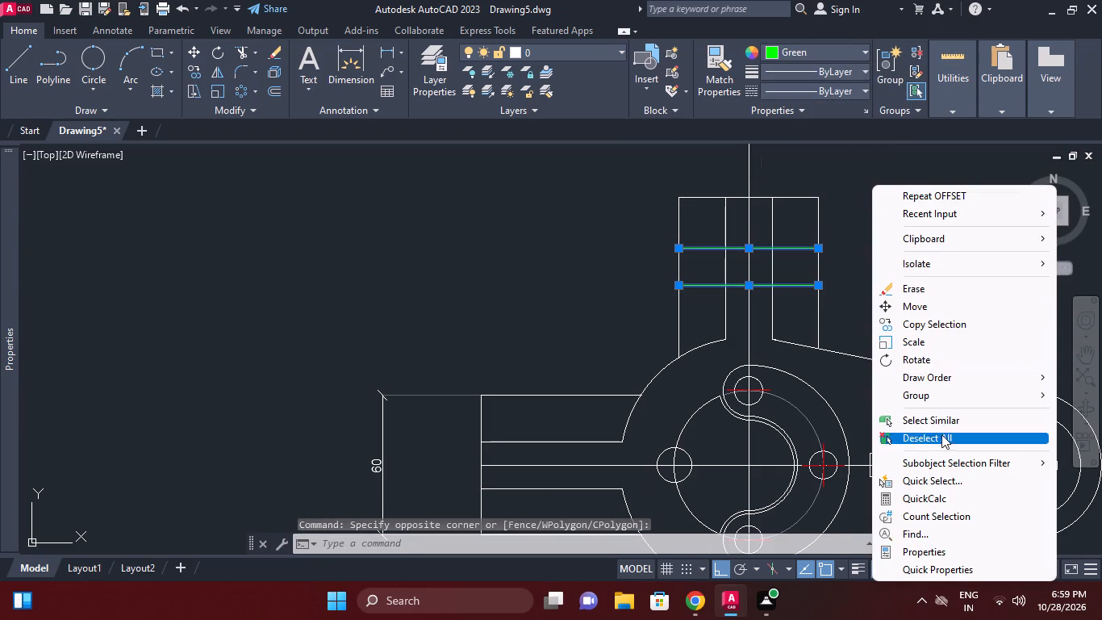
click(941, 436)
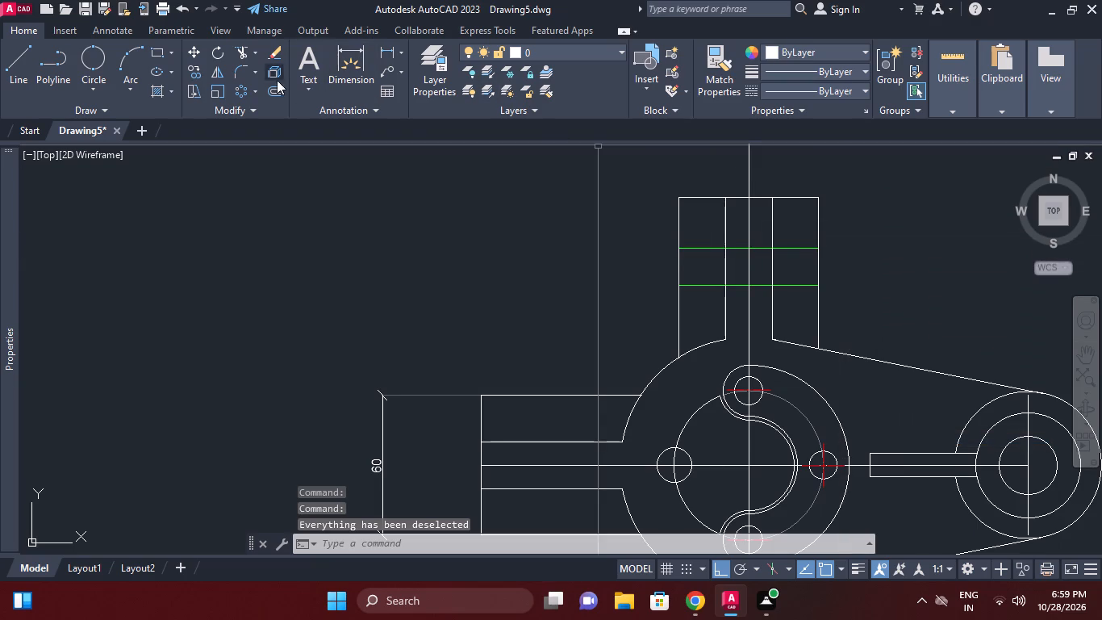
Offset both vertical edges of the upper arm's left section 5 mm inward, erasing the misplaced copy near the centre line.
click(269, 90)
key(5)
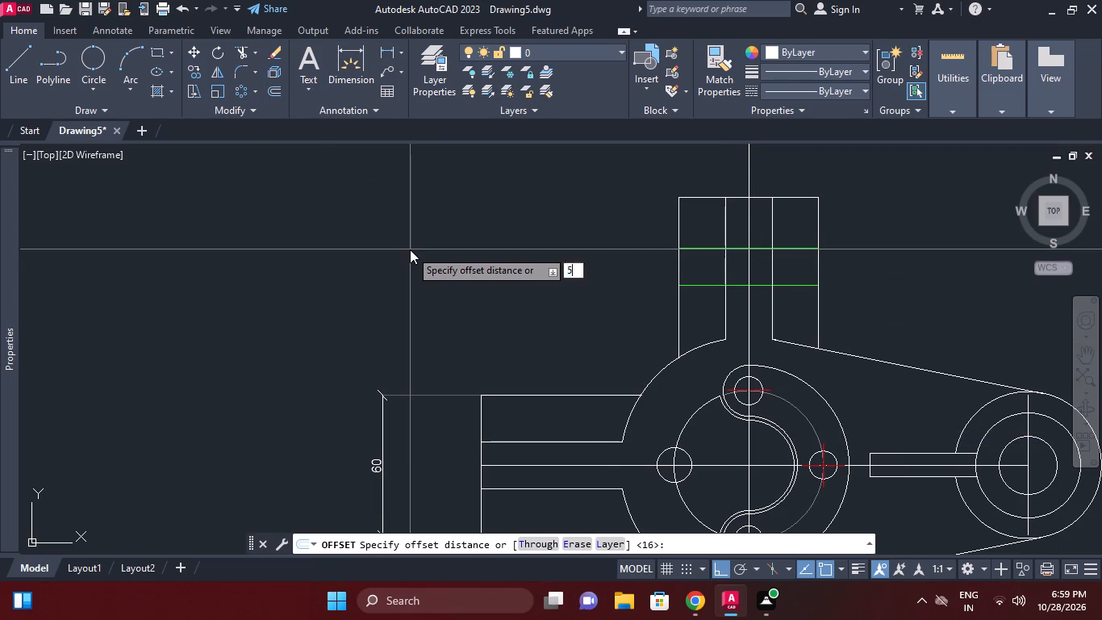
key(Return)
click(679, 307)
click(736, 300)
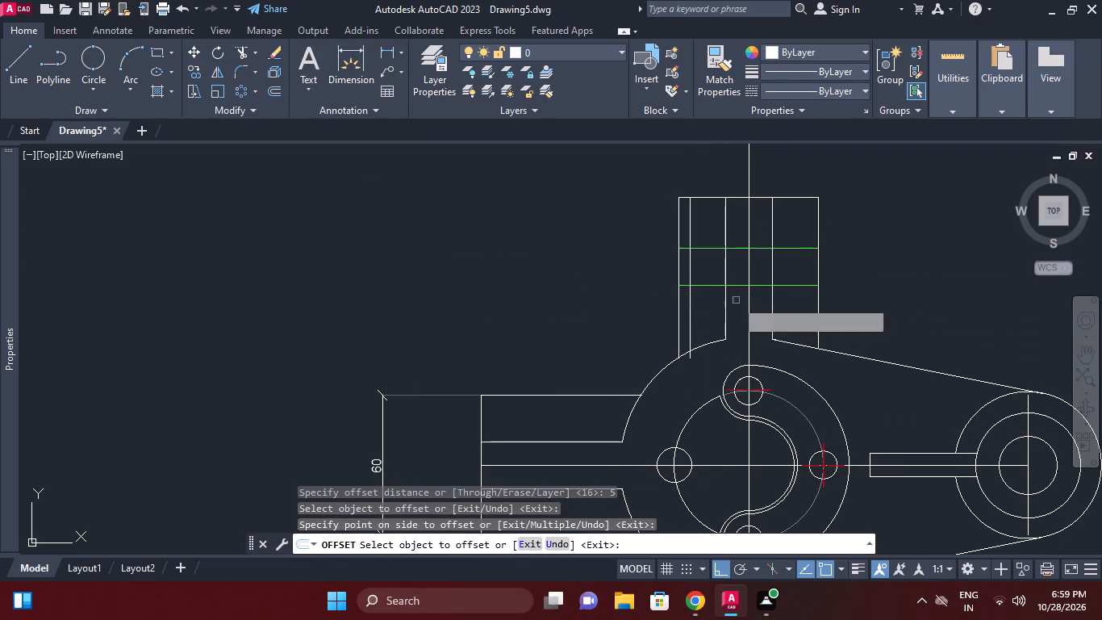
click(727, 301)
click(717, 300)
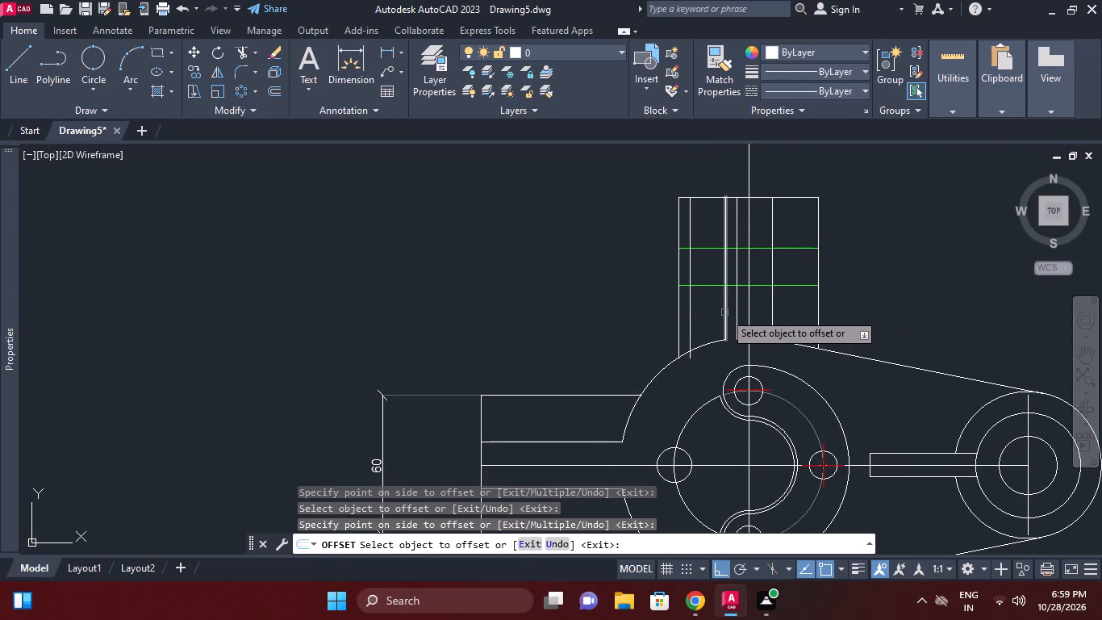
click(724, 312)
click(709, 308)
key(Escape)
click(740, 318)
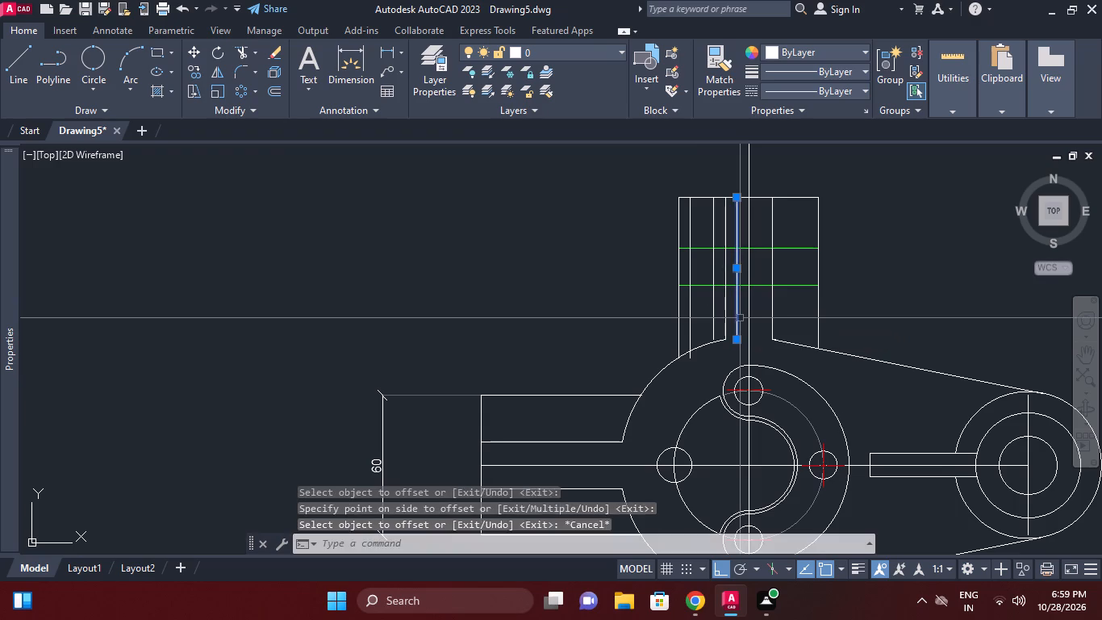
text(e)
key(space)
Offset both vertical edges of the upper arm's right section 5 mm inward.
key(o)
key(space)
key(space)
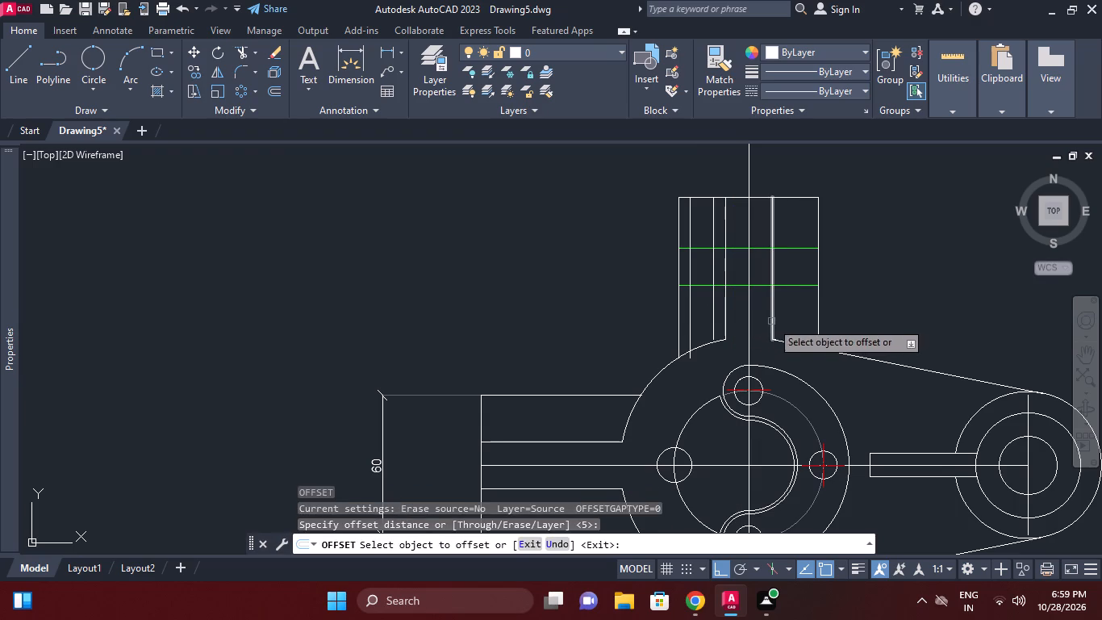
click(771, 321)
click(783, 319)
click(816, 310)
click(808, 307)
right_click(832, 279)
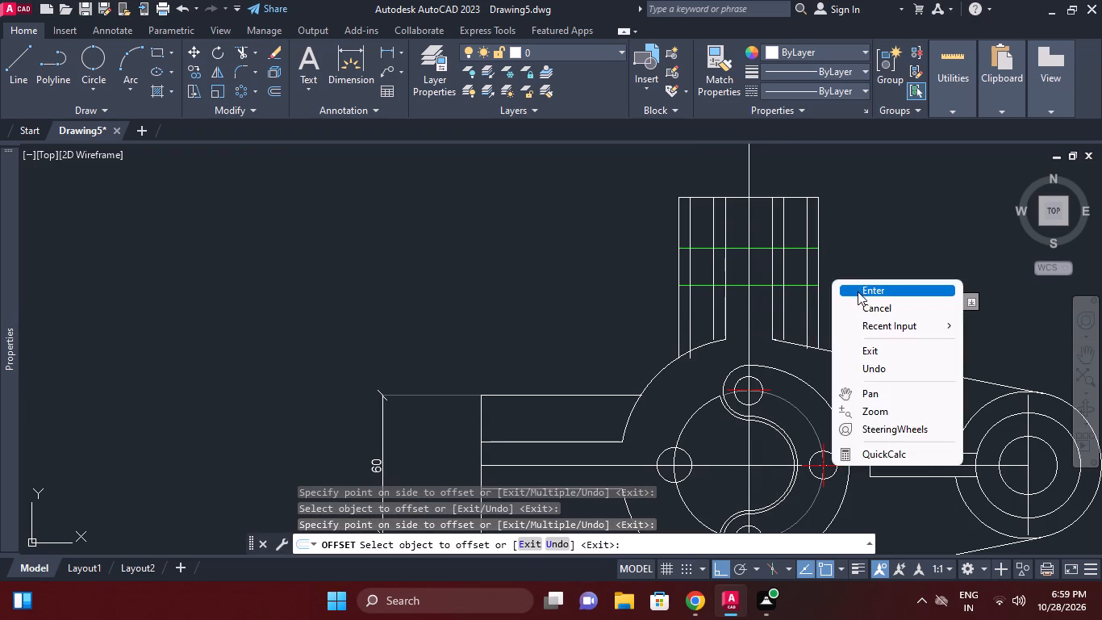
click(858, 291)
Match the four new vertical offset lines in the upper arm to the properties of the upper green horizontal line.
scroll(743, 263, up, 1)
click(761, 243)
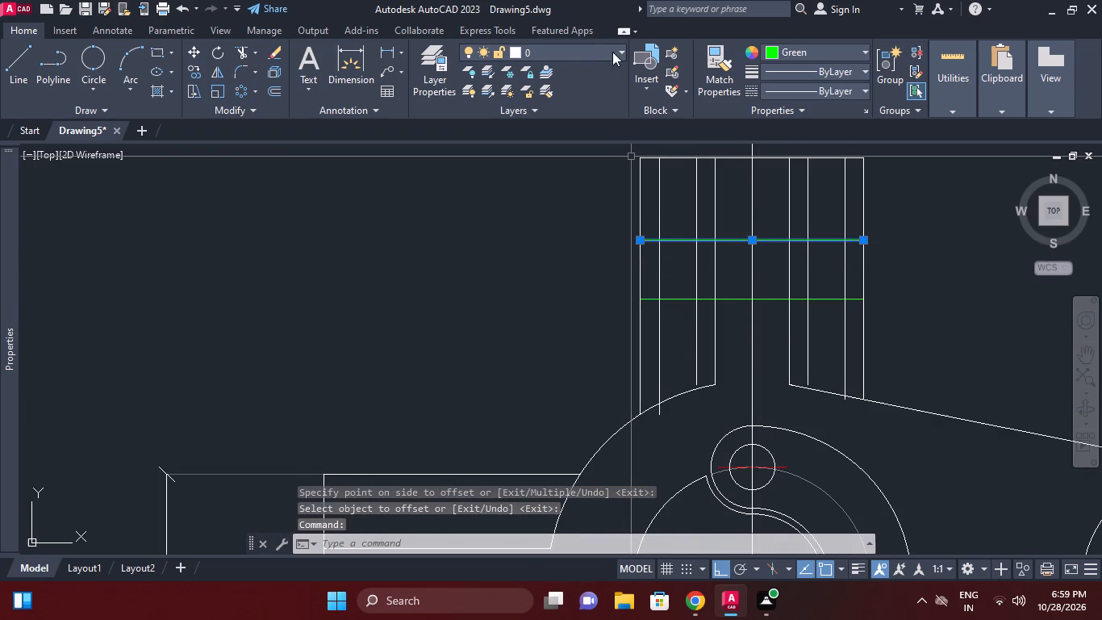
click(707, 67)
click(662, 306)
click(657, 308)
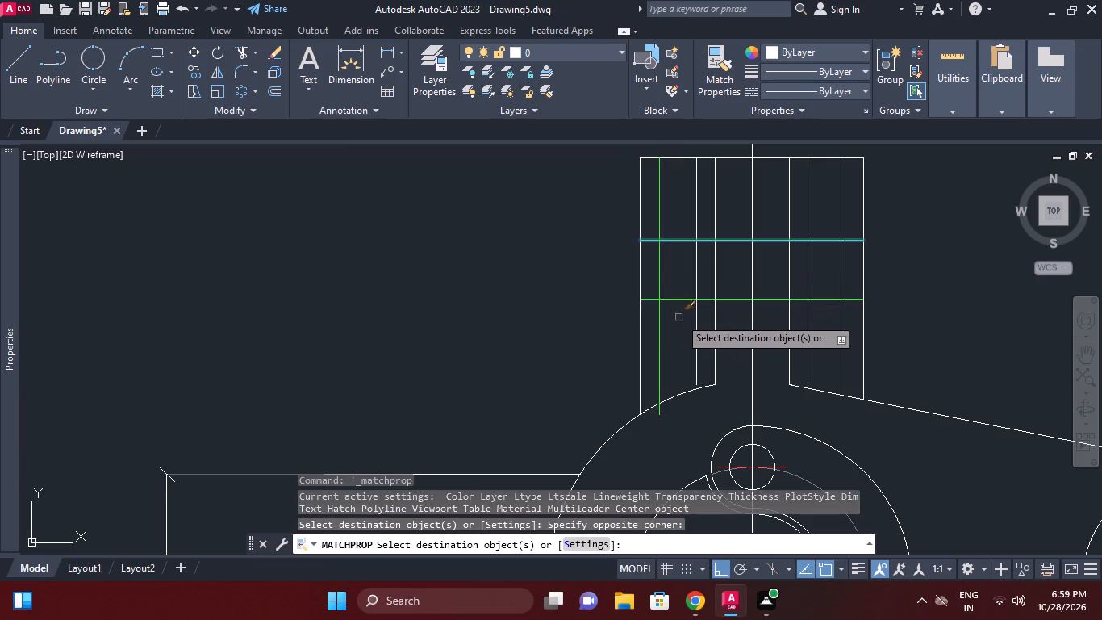
double_click(691, 317)
click(695, 307)
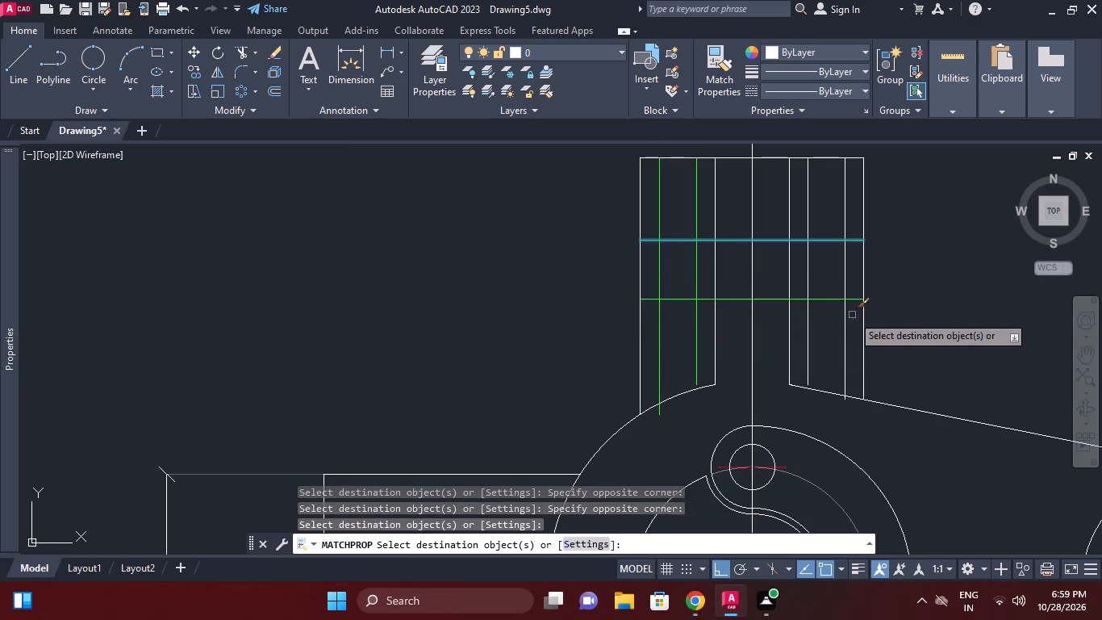
click(843, 312)
click(805, 314)
right_click(875, 283)
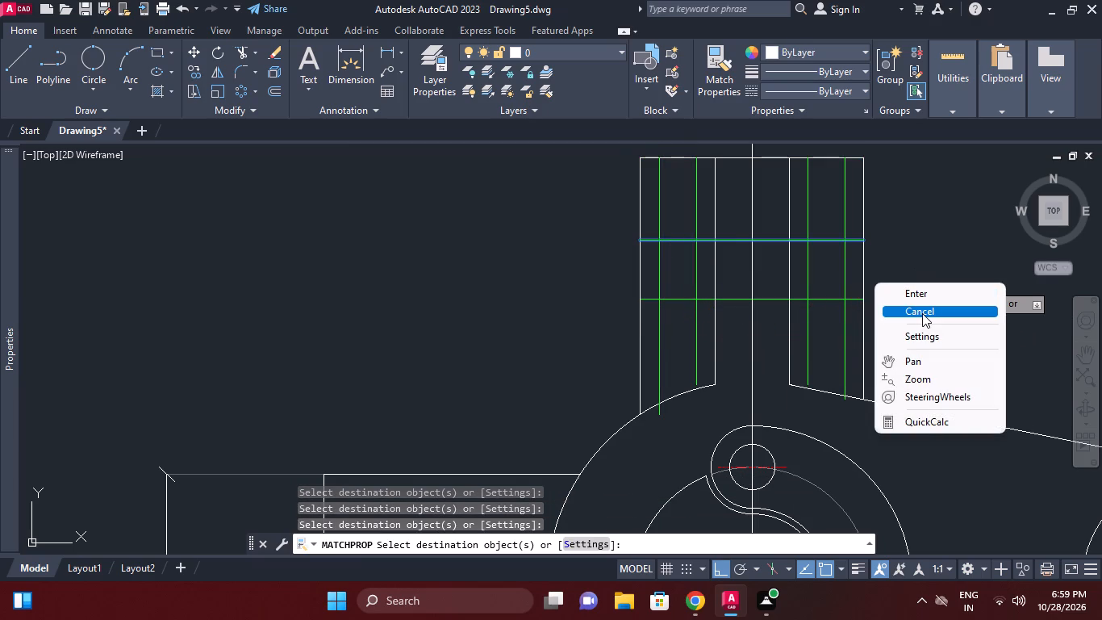
click(922, 312)
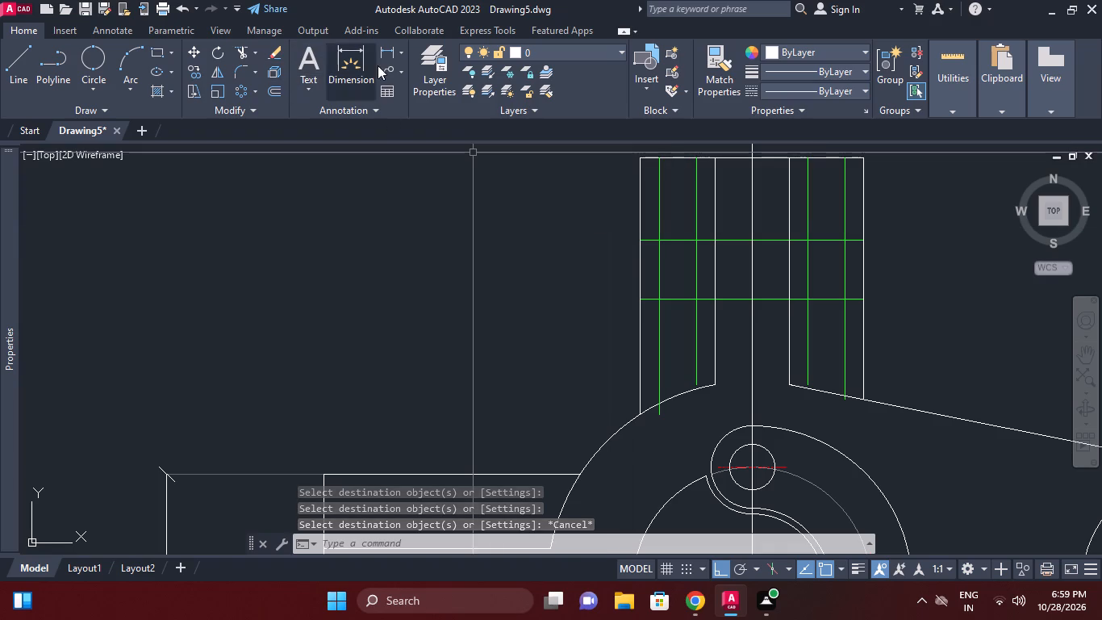
Check the spacing between the green horizontal lines and up to the arm's top edge using temporary linear dimensions.
click(383, 57)
click(672, 245)
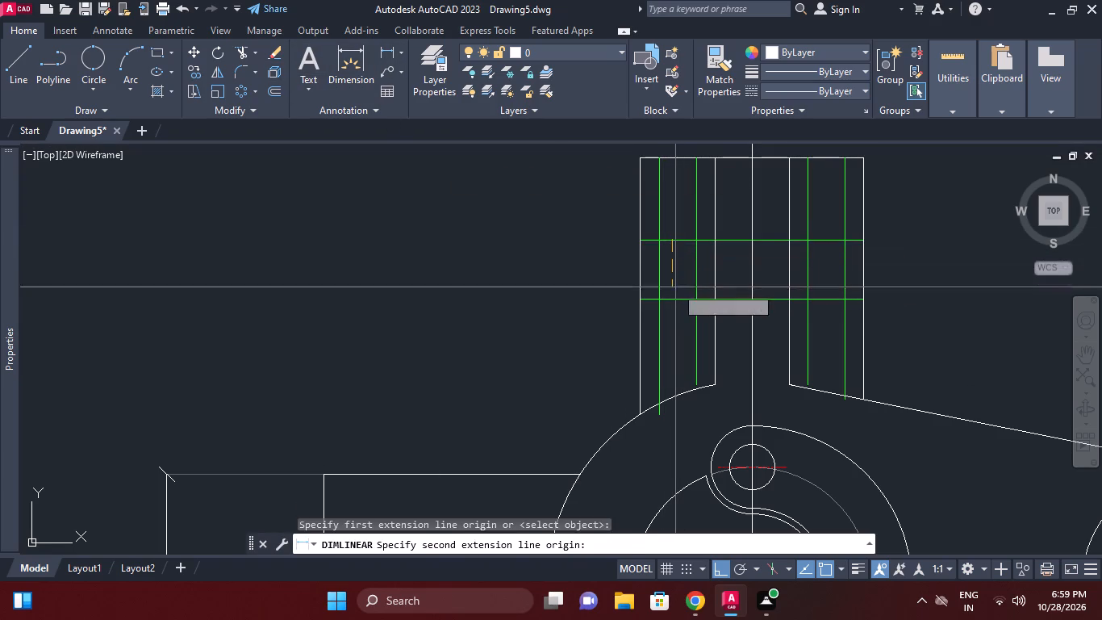
click(675, 296)
click(595, 253)
right_click(601, 225)
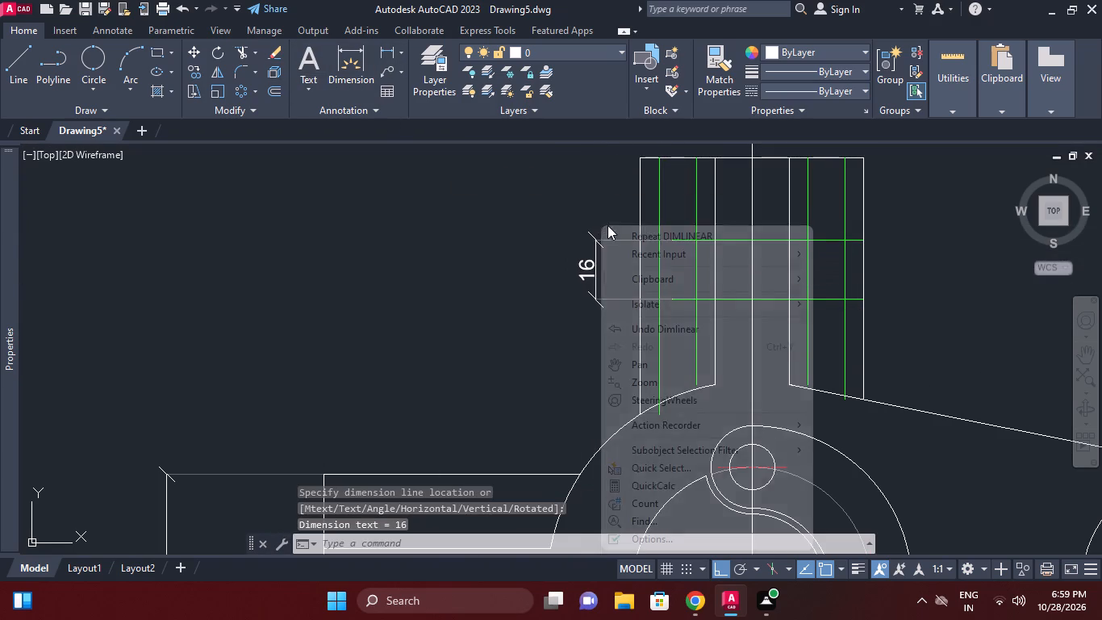
click(639, 228)
click(641, 242)
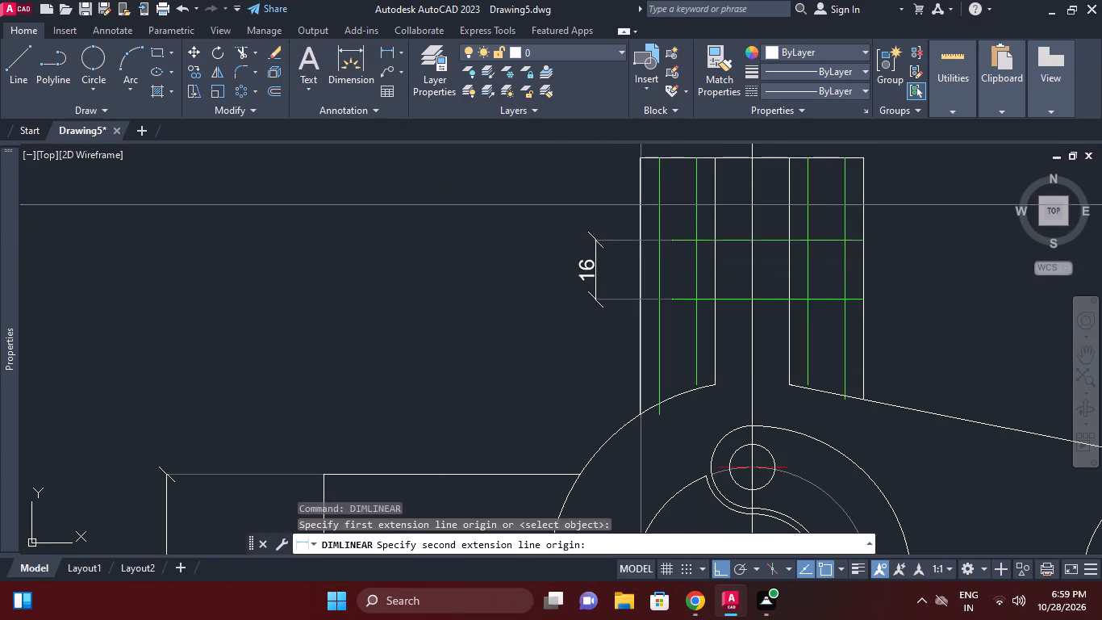
click(645, 160)
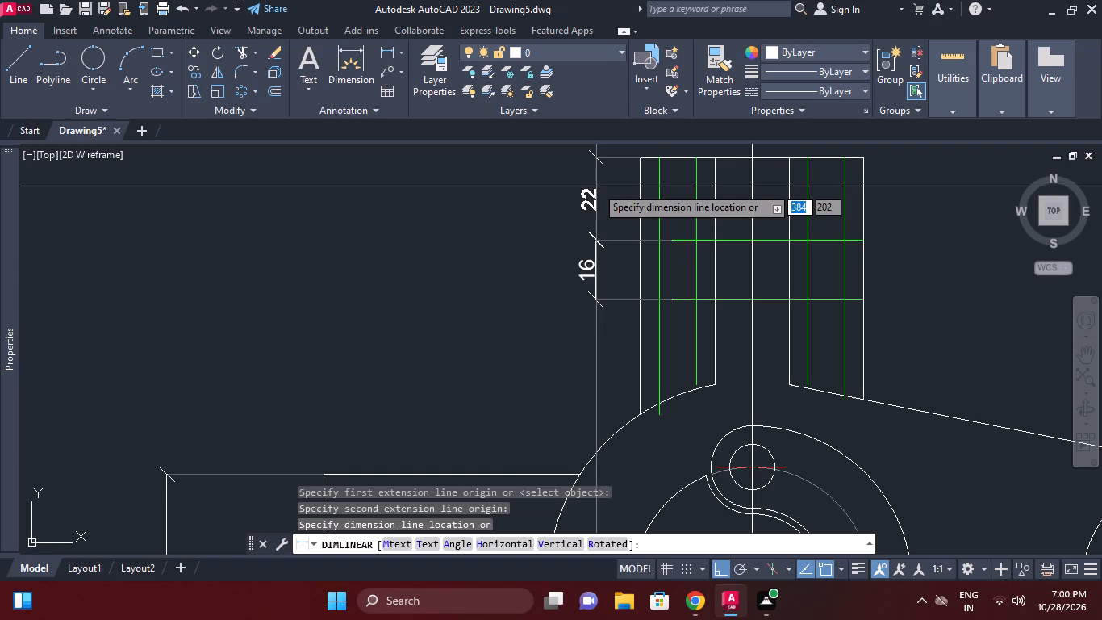
right_click(596, 186)
click(622, 210)
click(595, 244)
right_click(589, 248)
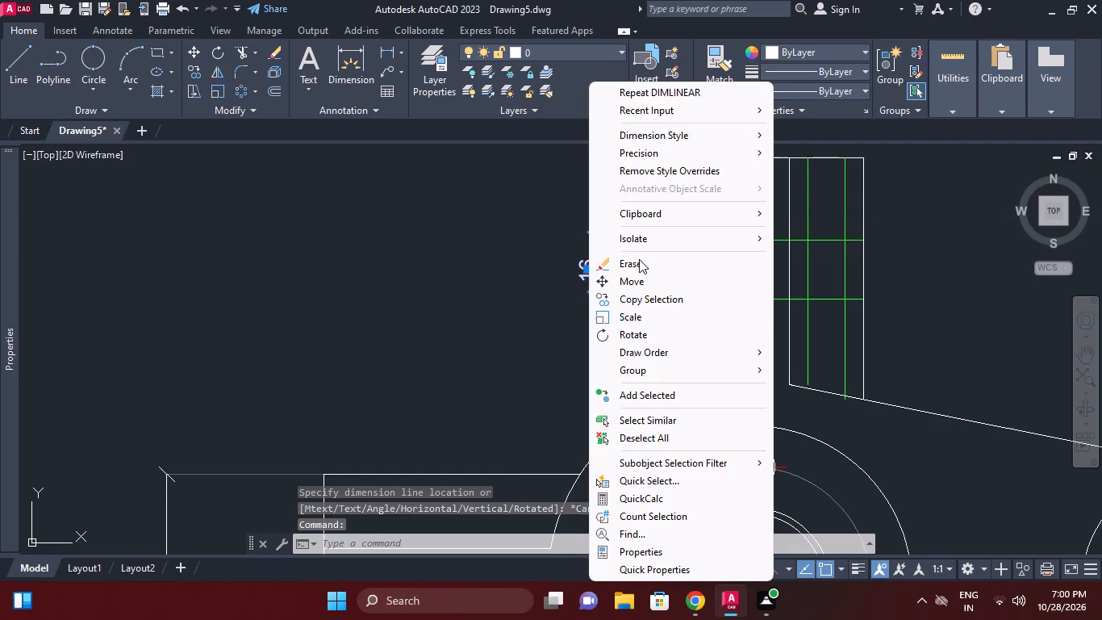
click(637, 266)
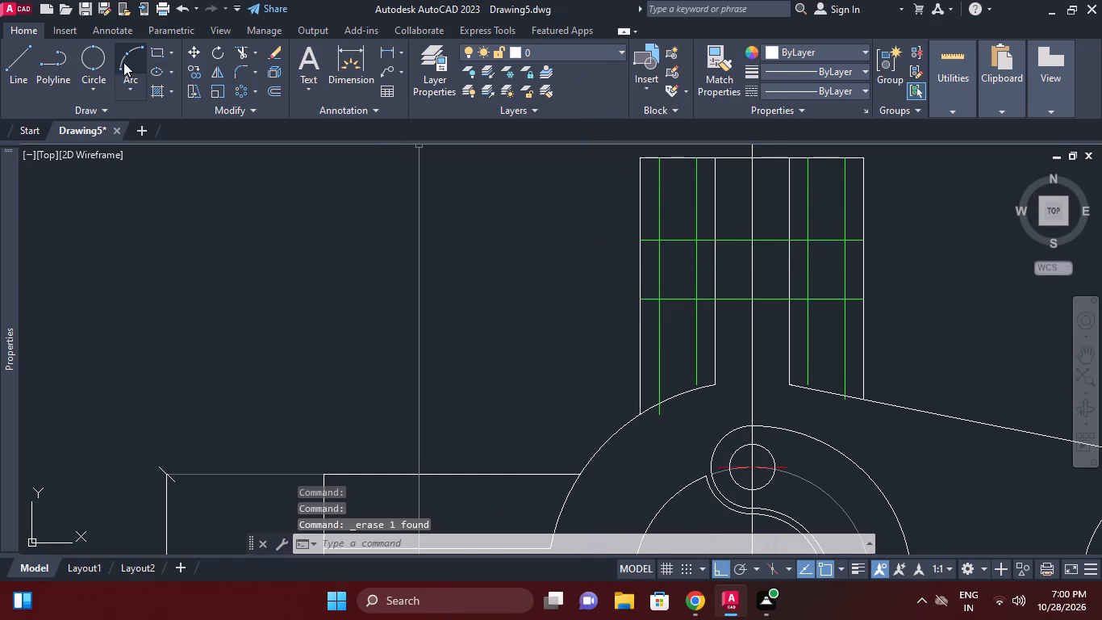
Draw two 10 mm diameter two-point circles between the left pair of green vertical lines, one on each green horizontal line.
click(102, 62)
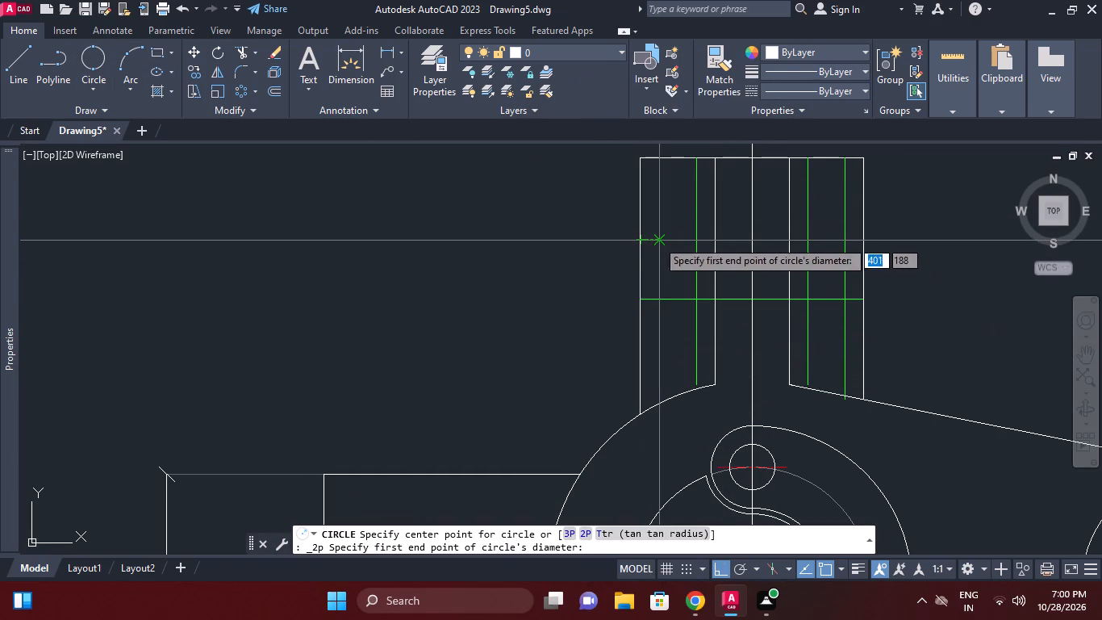
click(657, 240)
click(700, 242)
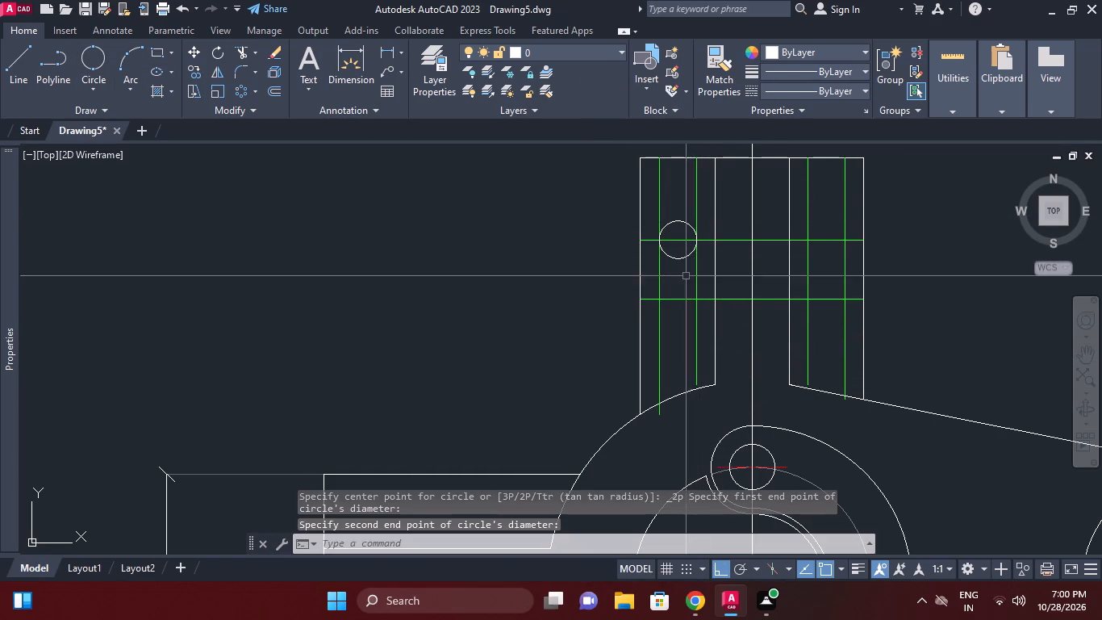
right_click(685, 282)
click(716, 268)
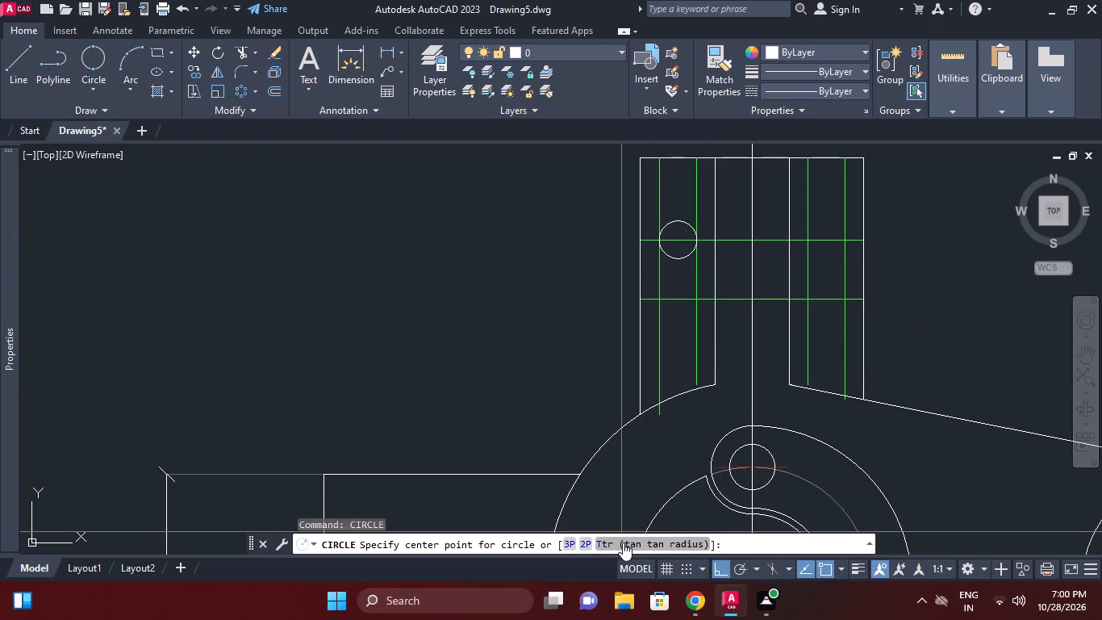
click(586, 540)
scroll(680, 306, up, 1)
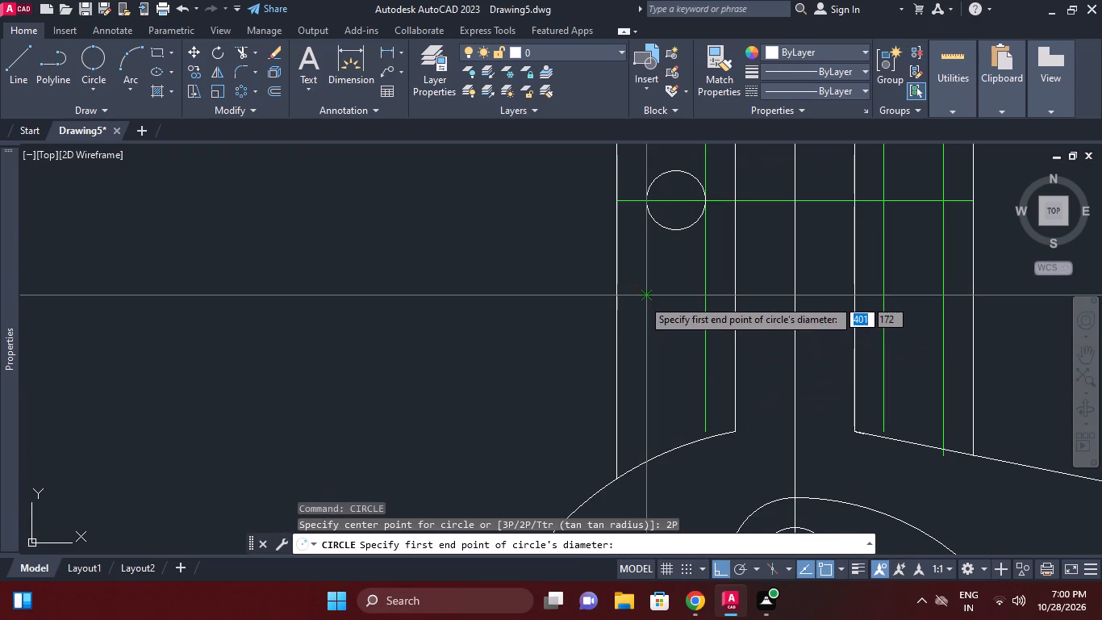
click(642, 299)
click(710, 293)
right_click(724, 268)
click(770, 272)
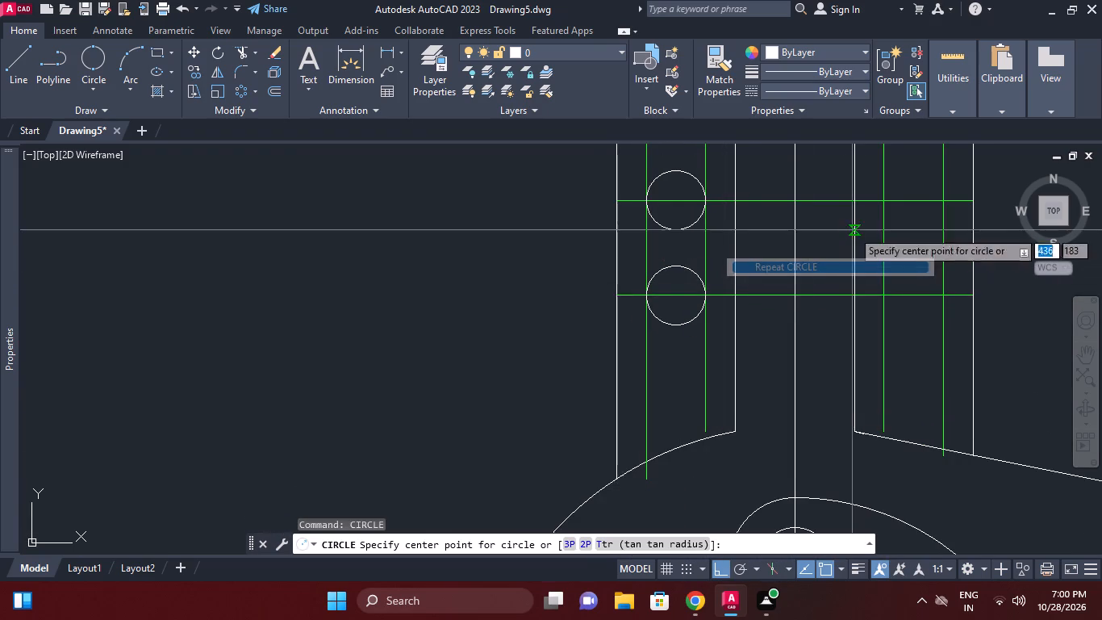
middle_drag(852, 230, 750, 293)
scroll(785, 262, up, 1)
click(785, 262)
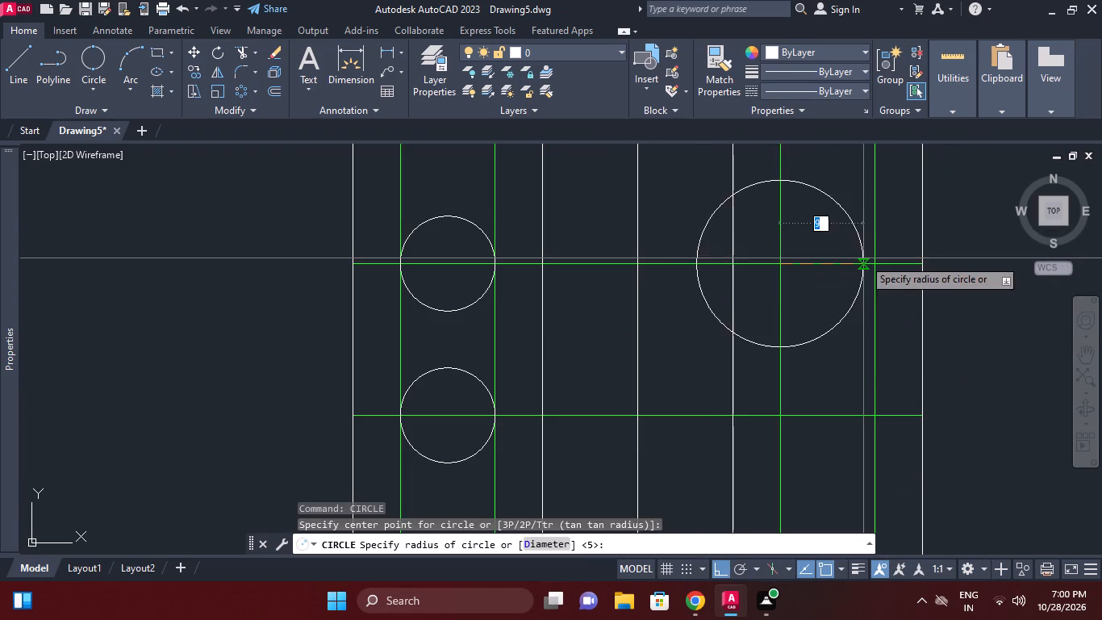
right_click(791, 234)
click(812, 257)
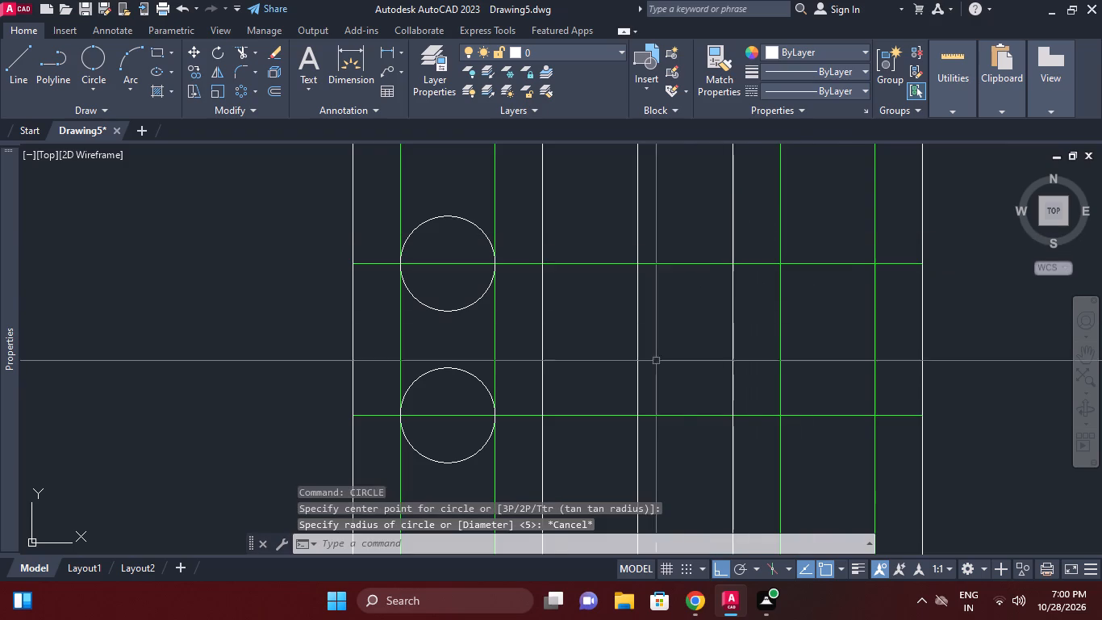
Draw a 10 mm diameter two-point circle between the right pair of green vertical lines on the upper green horizontal line.
click(86, 65)
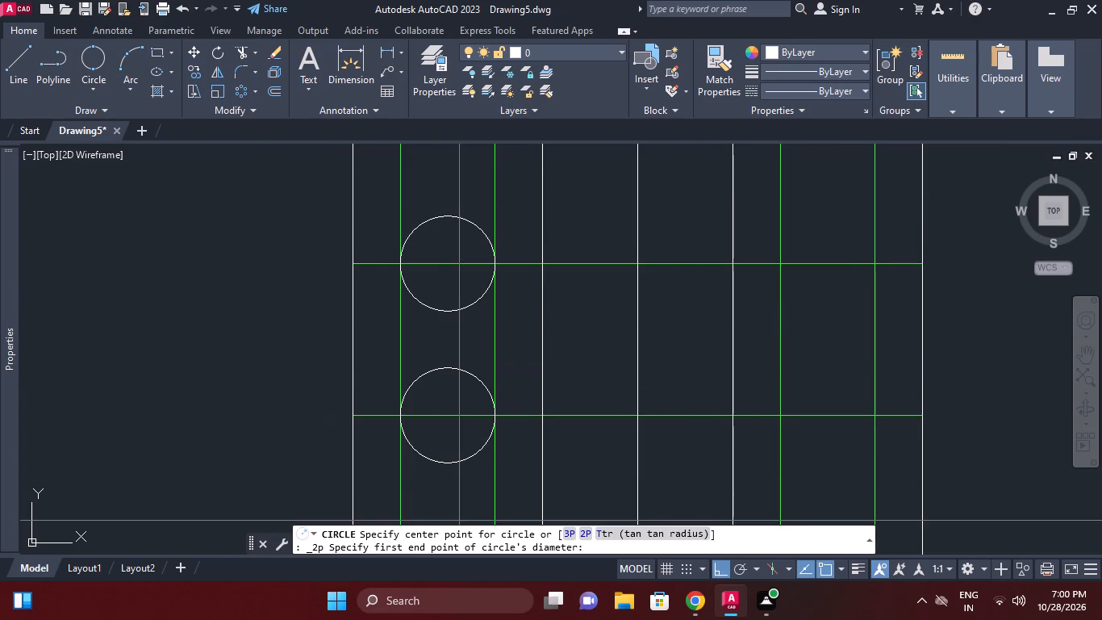
click(585, 533)
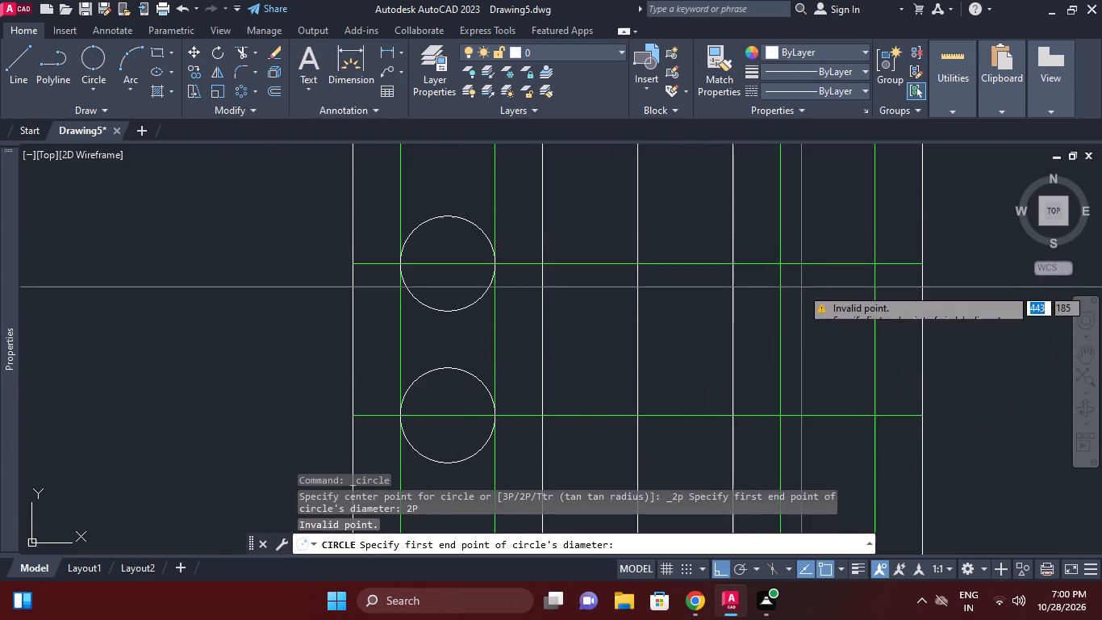
middle_drag(754, 286, 733, 324)
click(762, 301)
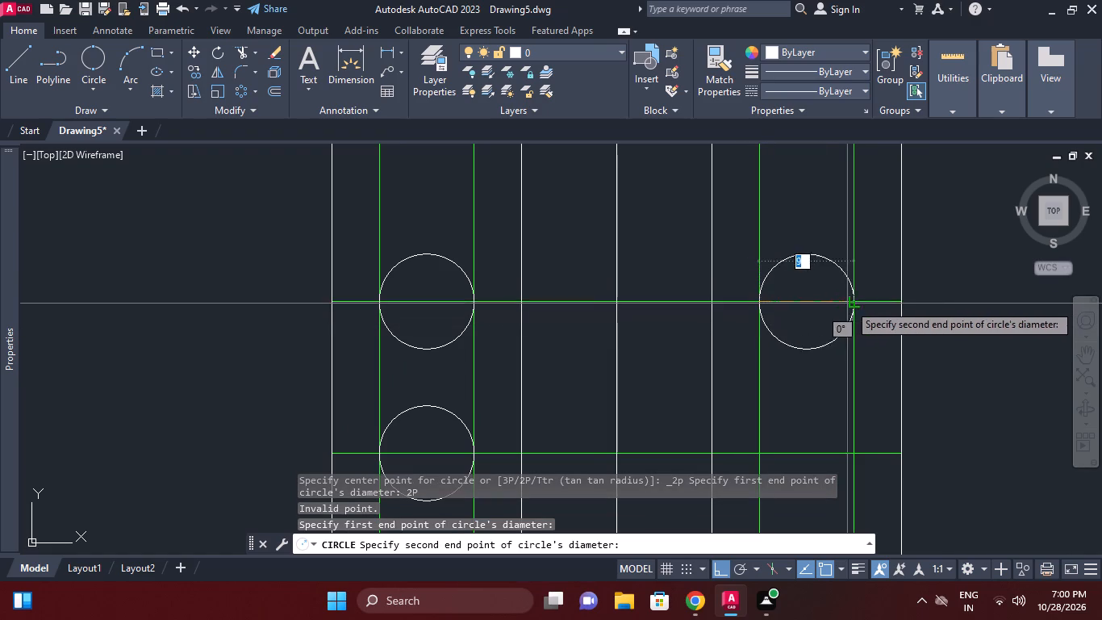
click(856, 304)
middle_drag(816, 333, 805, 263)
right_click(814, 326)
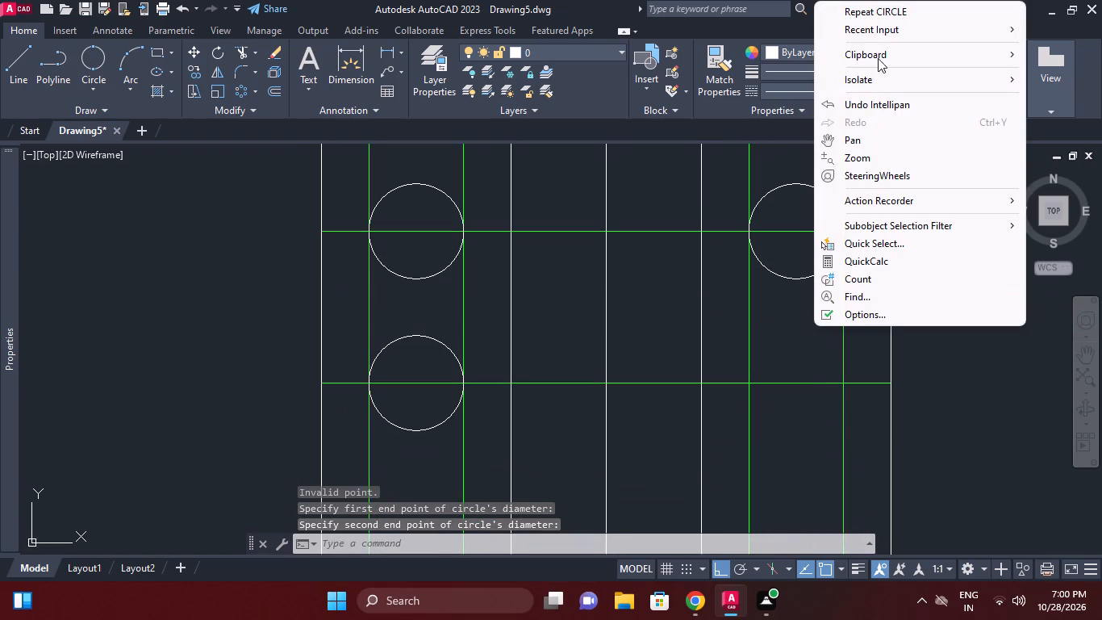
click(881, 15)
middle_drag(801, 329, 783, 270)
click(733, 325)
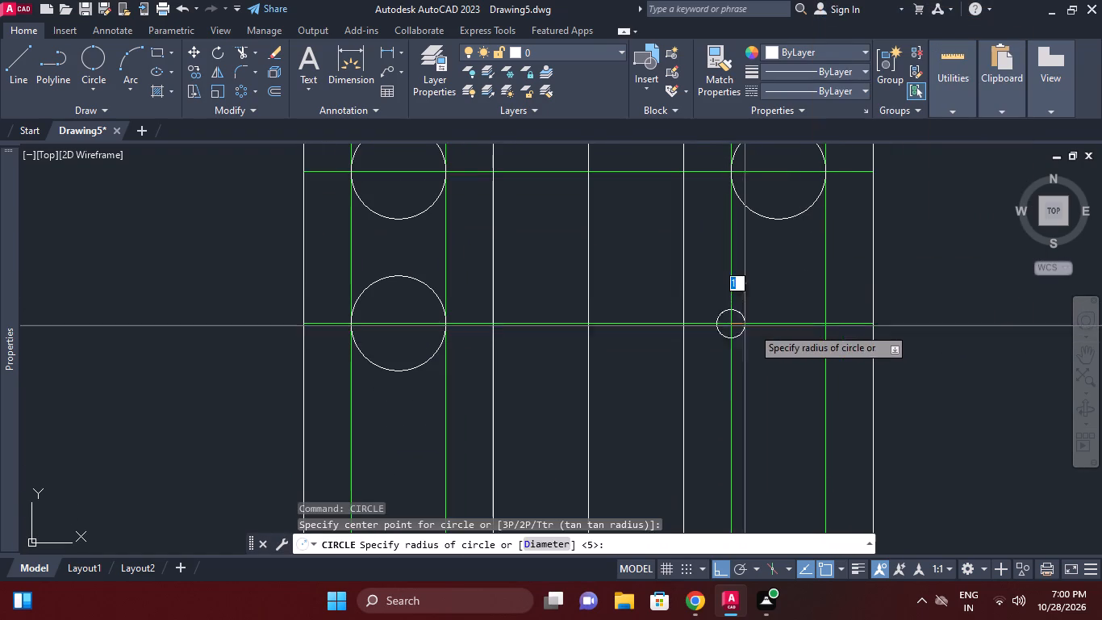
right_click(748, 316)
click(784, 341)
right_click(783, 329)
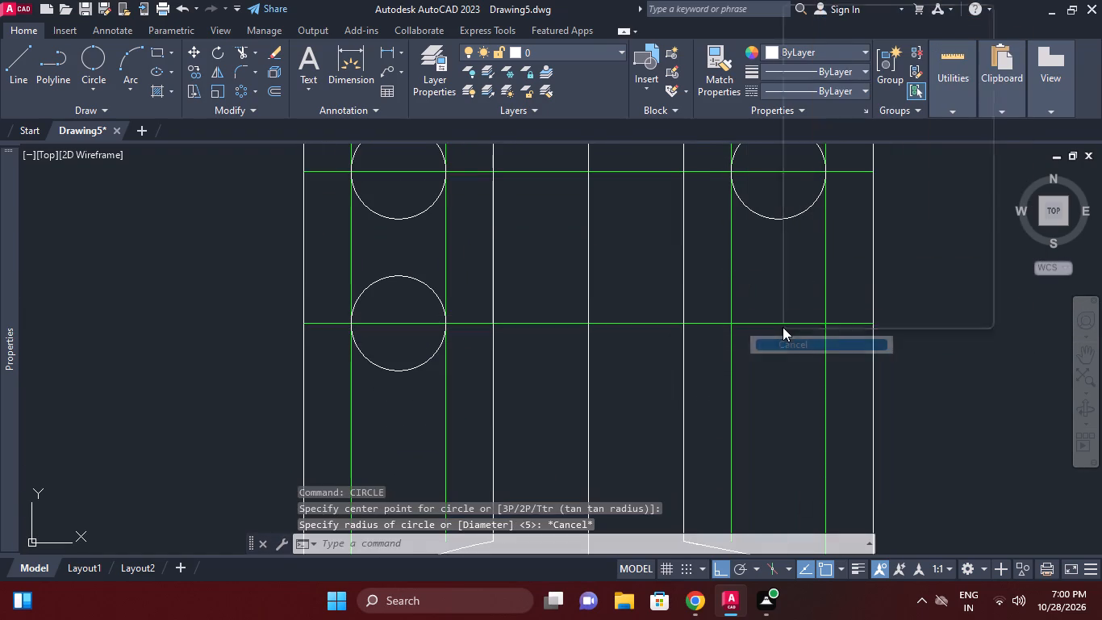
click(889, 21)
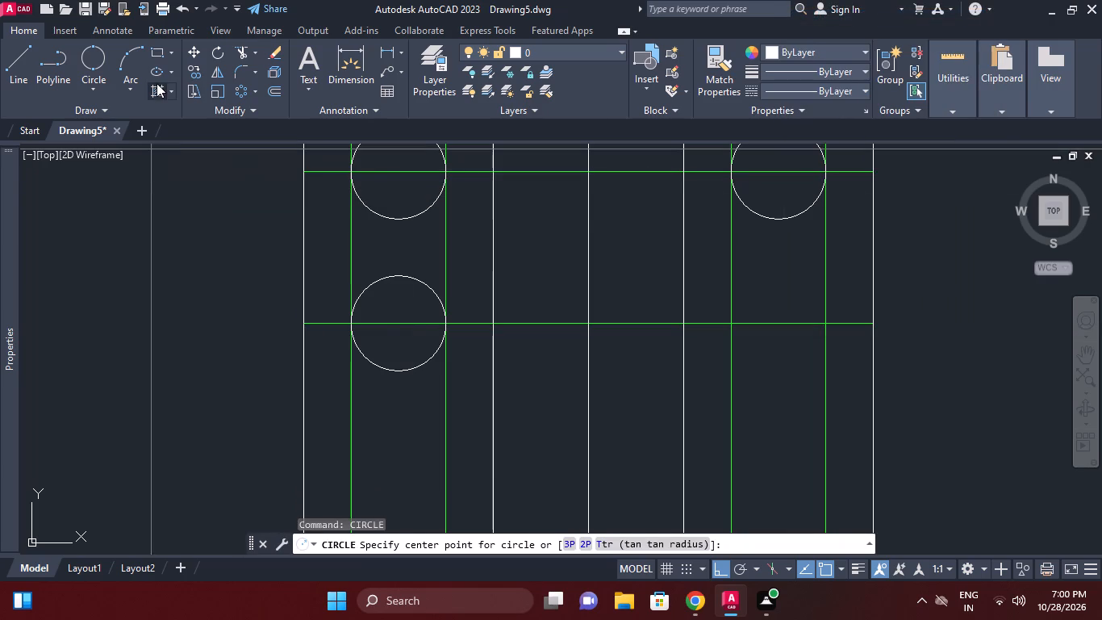
Draw a 10 mm diameter two-point circle between the right pair of green vertical lines on the lower green horizontal line.
click(83, 68)
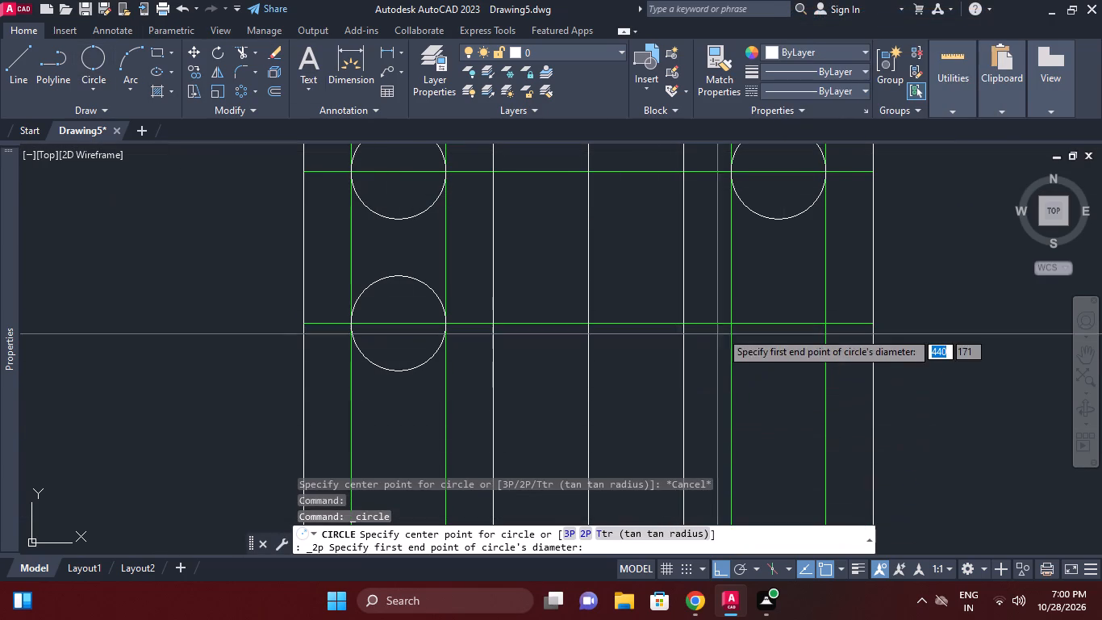
click(730, 325)
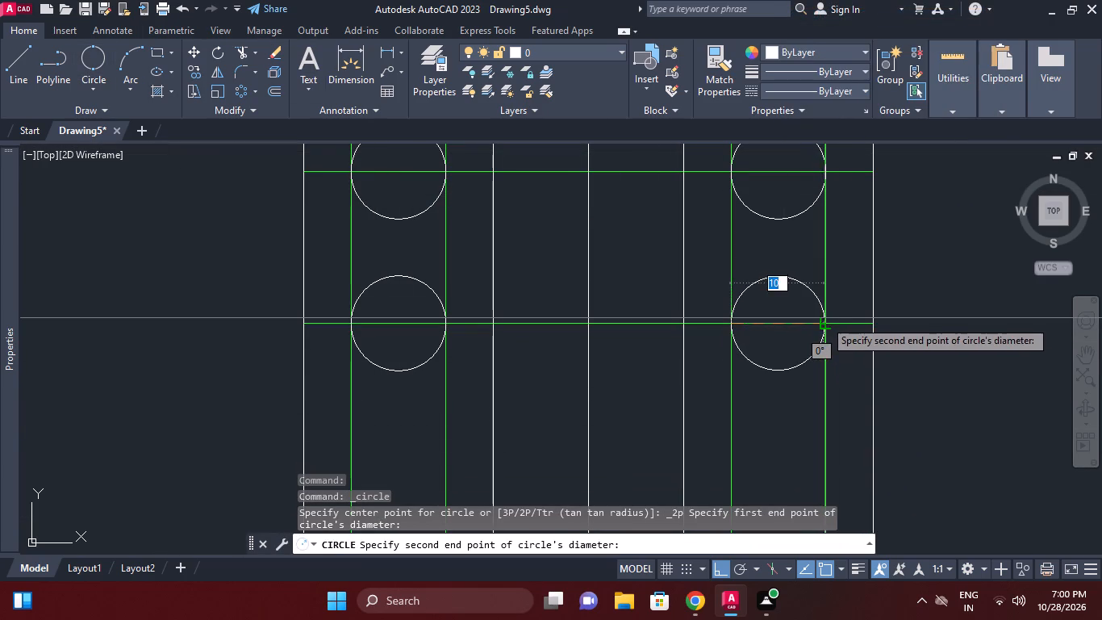
click(825, 320)
Trim the left pair of green vertical lines above the upper circle and below the lower circle.
middle_drag(820, 279, 812, 323)
scroll(817, 292, down, 1)
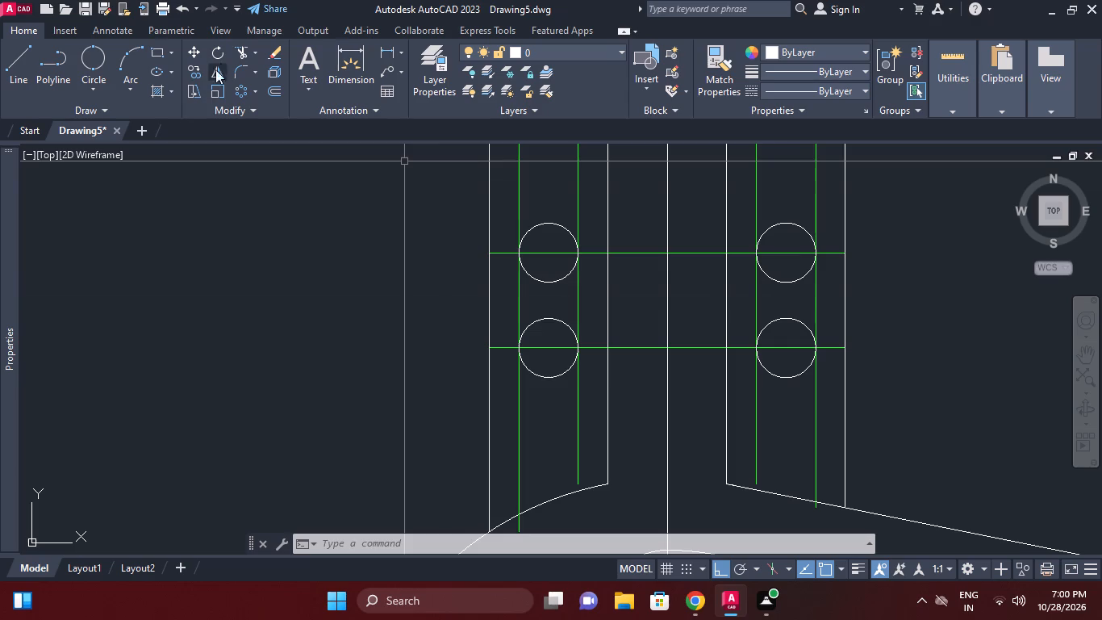
click(233, 49)
right_click(543, 212)
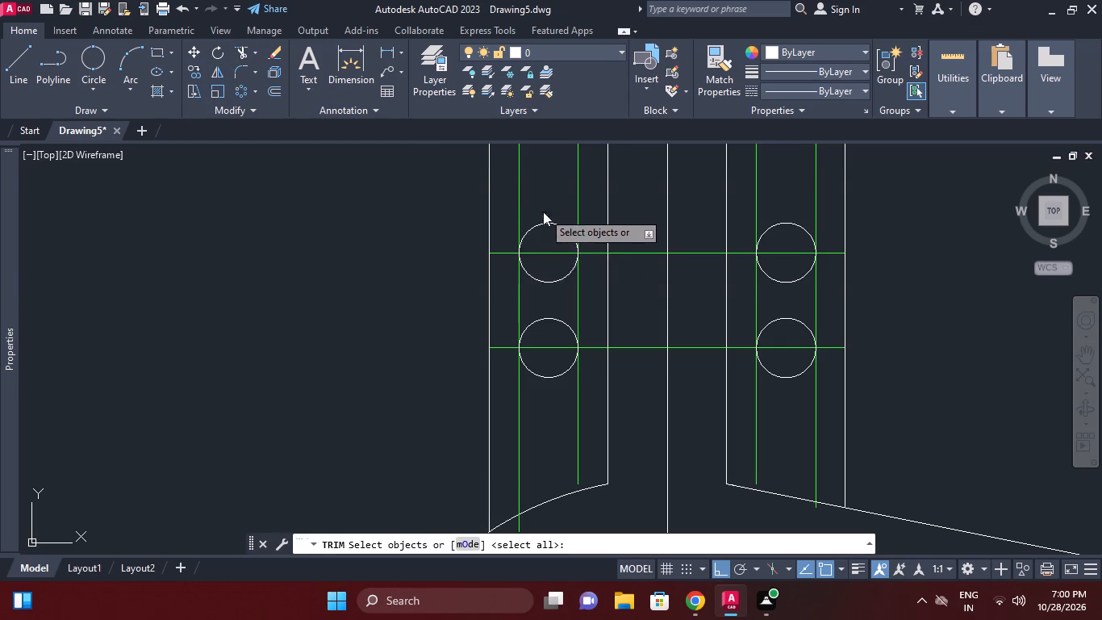
click(564, 215)
click(524, 205)
click(521, 195)
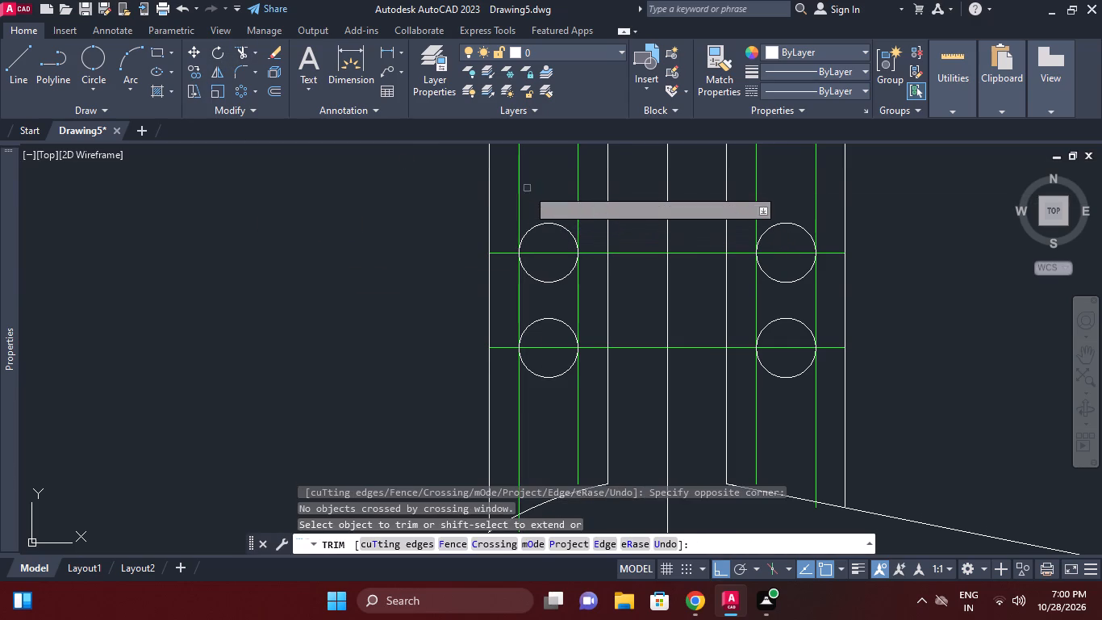
click(529, 173)
click(513, 161)
click(581, 175)
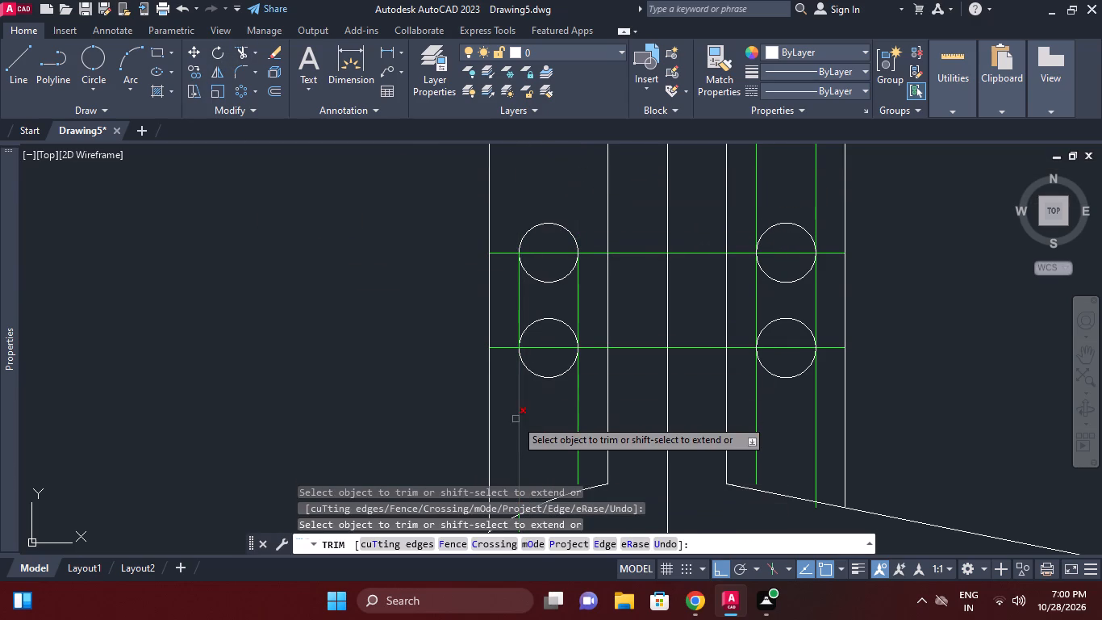
click(520, 415)
click(574, 386)
click(587, 386)
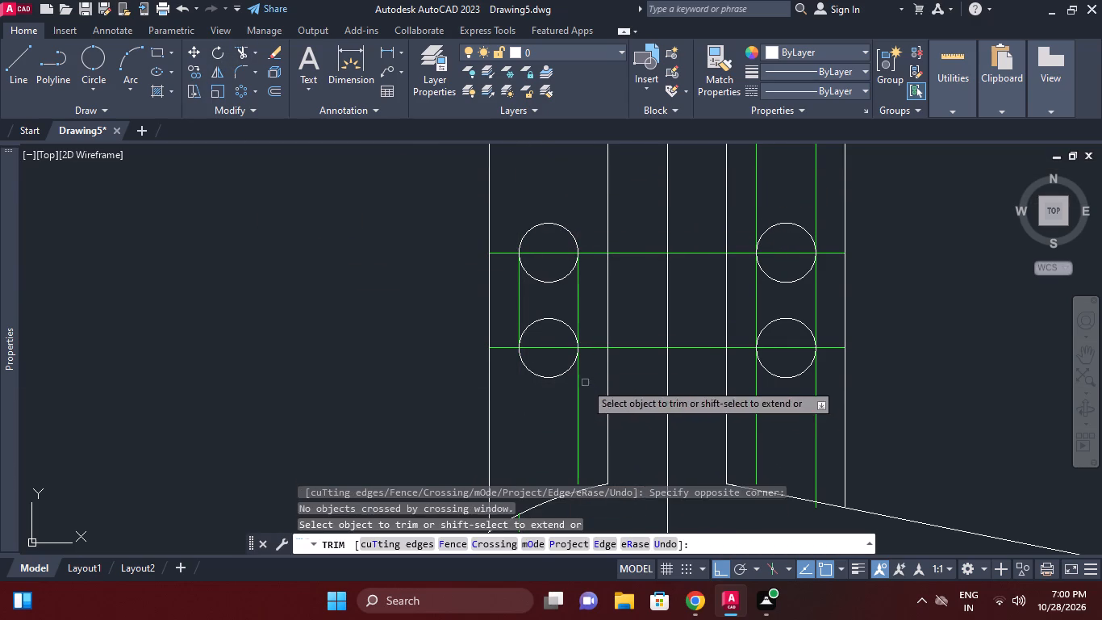
click(588, 391)
click(568, 392)
Trim the right pair of green vertical lines below the lower circle and above the upper circle.
click(821, 392)
click(807, 397)
click(782, 412)
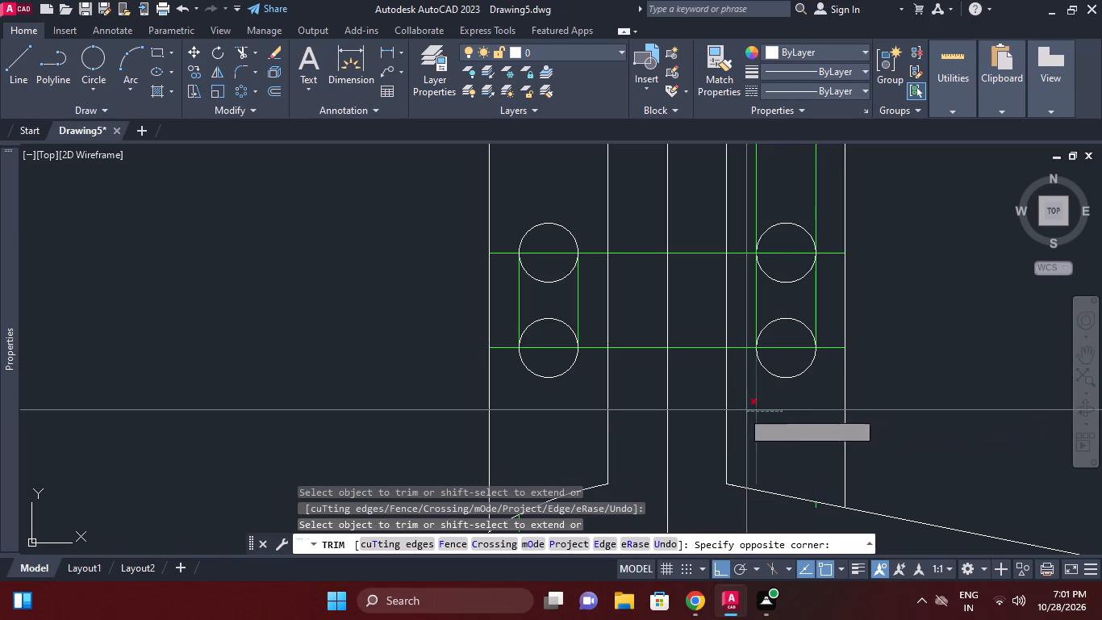
click(736, 409)
click(828, 184)
click(813, 194)
click(769, 200)
click(740, 196)
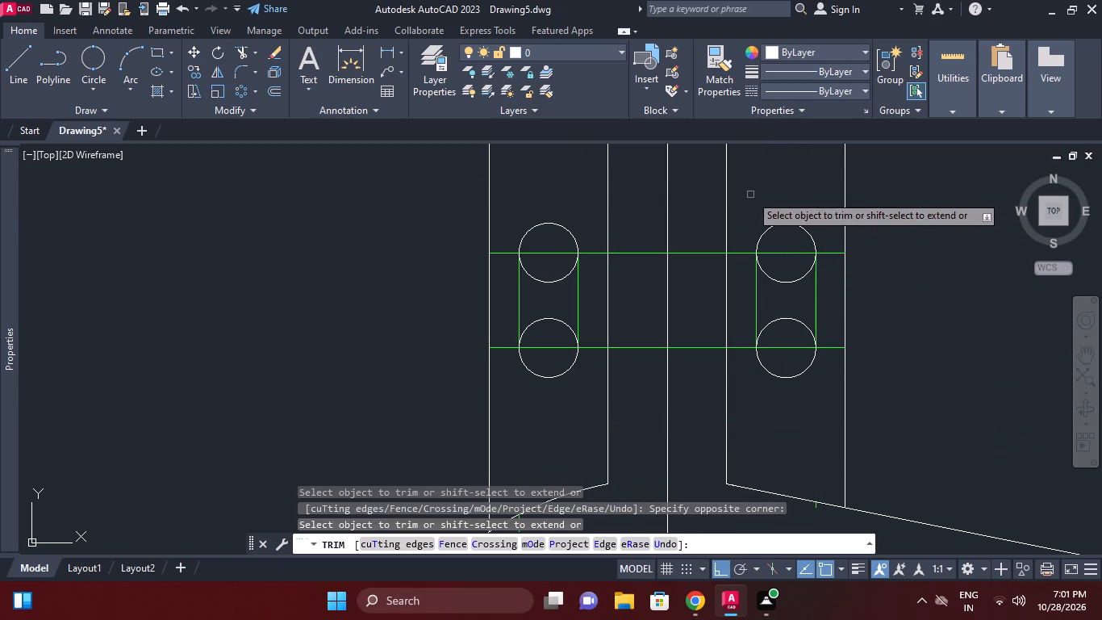
right_click(758, 195)
click(812, 212)
Erase the two green horizontal lines running through the circle centres in the upper arm.
click(693, 332)
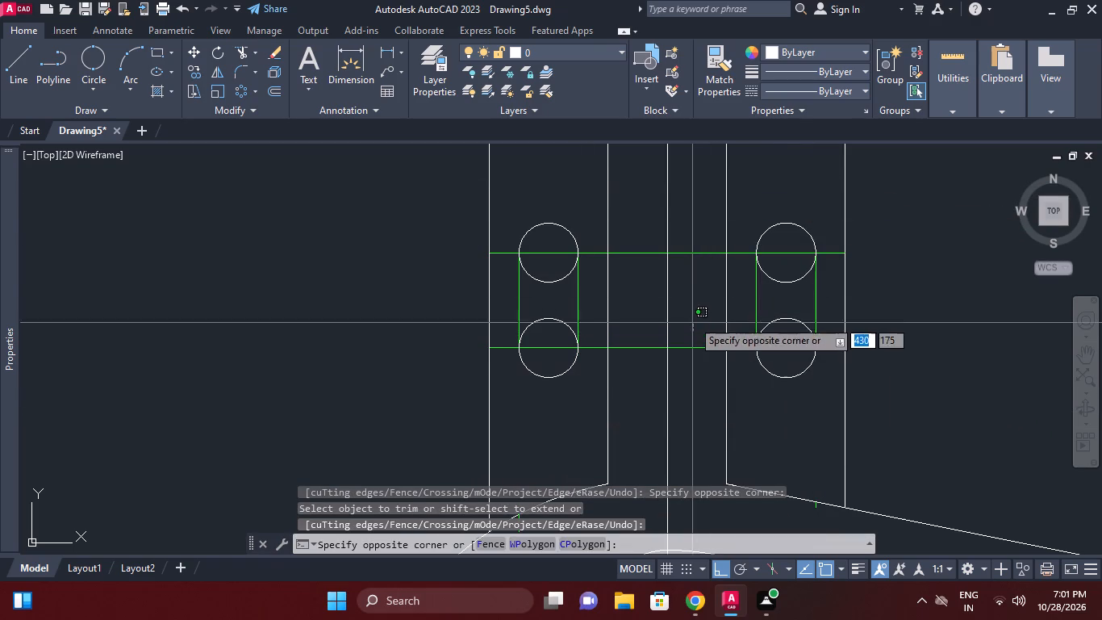
click(684, 236)
click(703, 372)
click(703, 339)
right_click(703, 338)
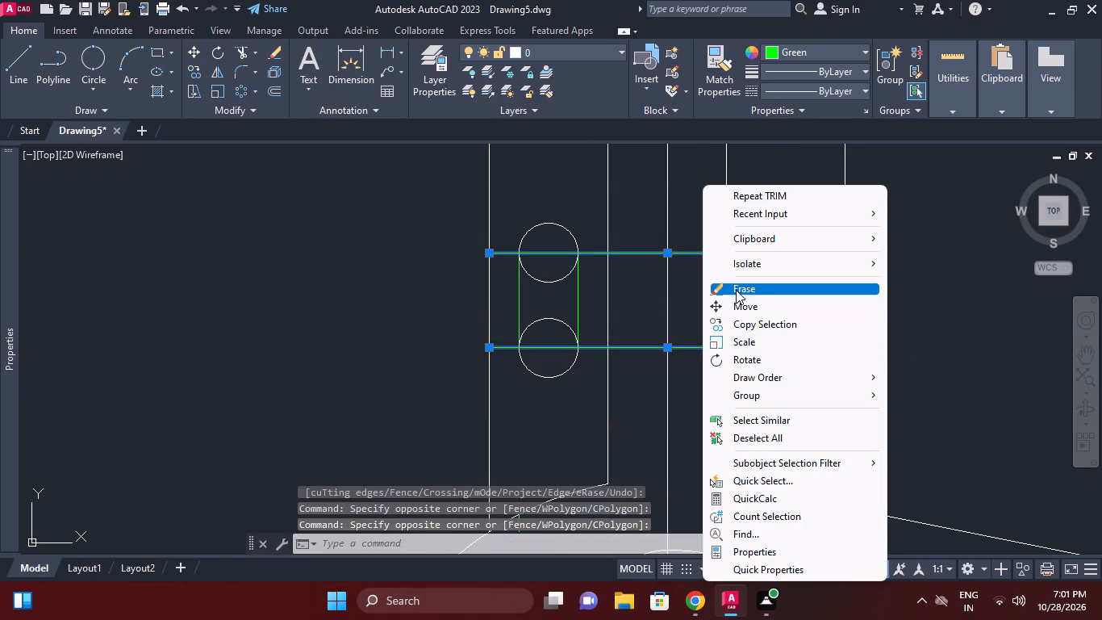
click(736, 290)
Match the four green vertical lines joining the circles to the properties of the right section's upper circle.
click(775, 275)
click(774, 282)
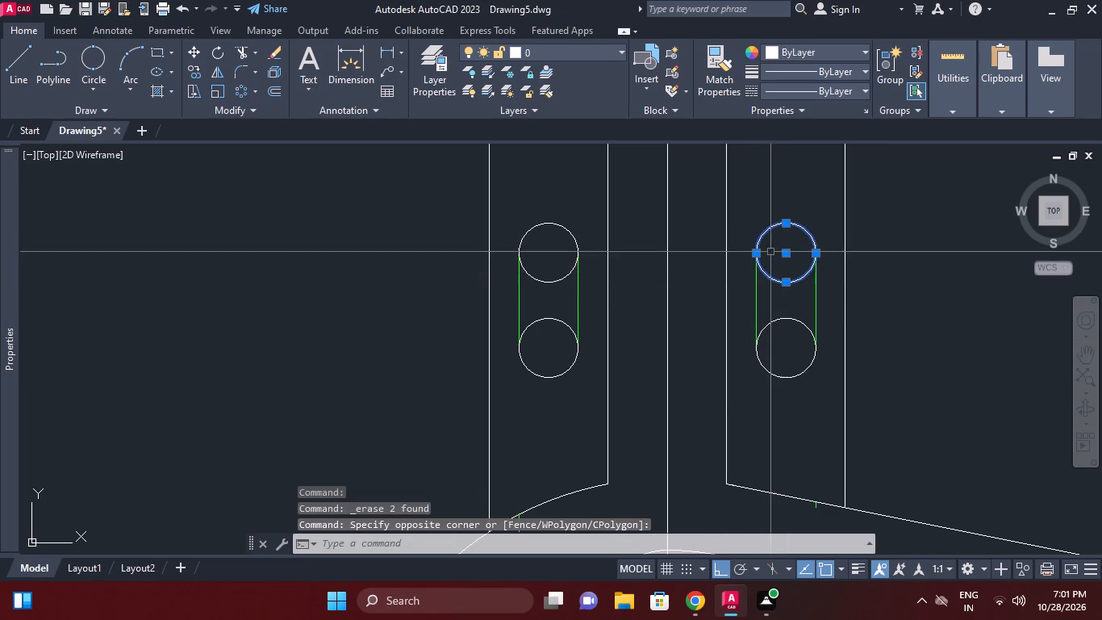
click(730, 62)
click(822, 296)
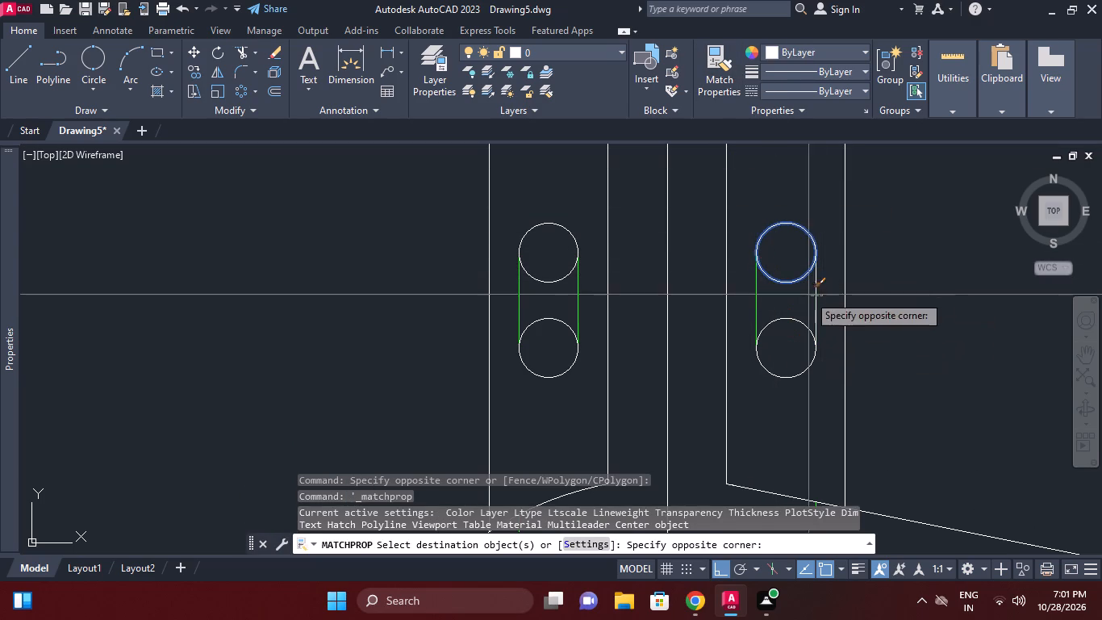
click(808, 295)
click(782, 300)
click(750, 287)
click(591, 292)
click(572, 300)
click(541, 319)
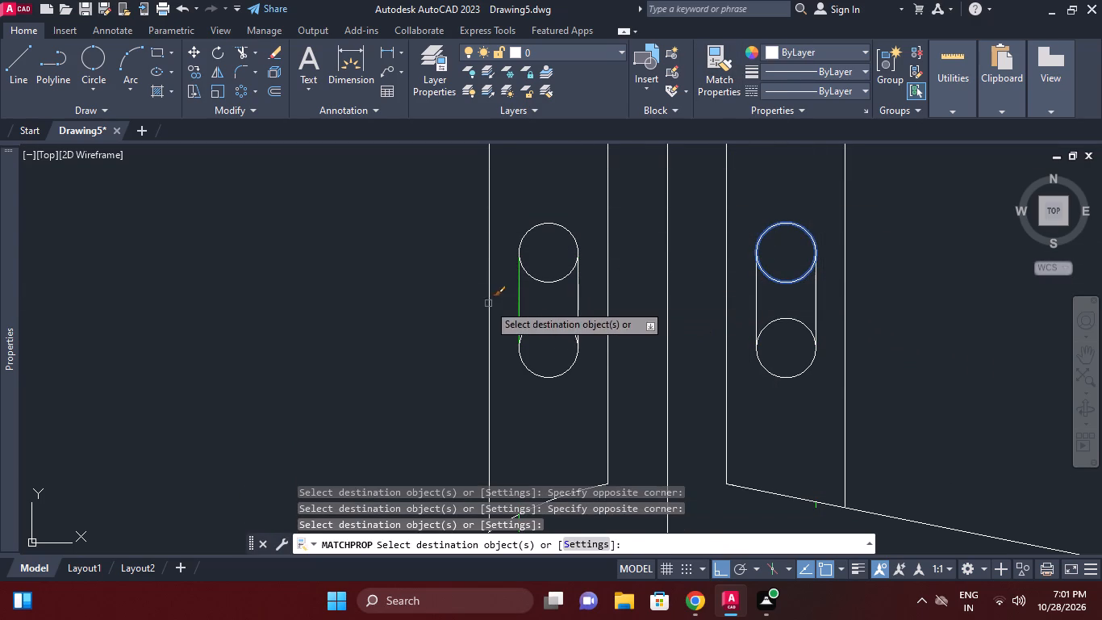
click(514, 299)
click(520, 291)
click(524, 296)
click(518, 296)
right_click(518, 296)
click(536, 302)
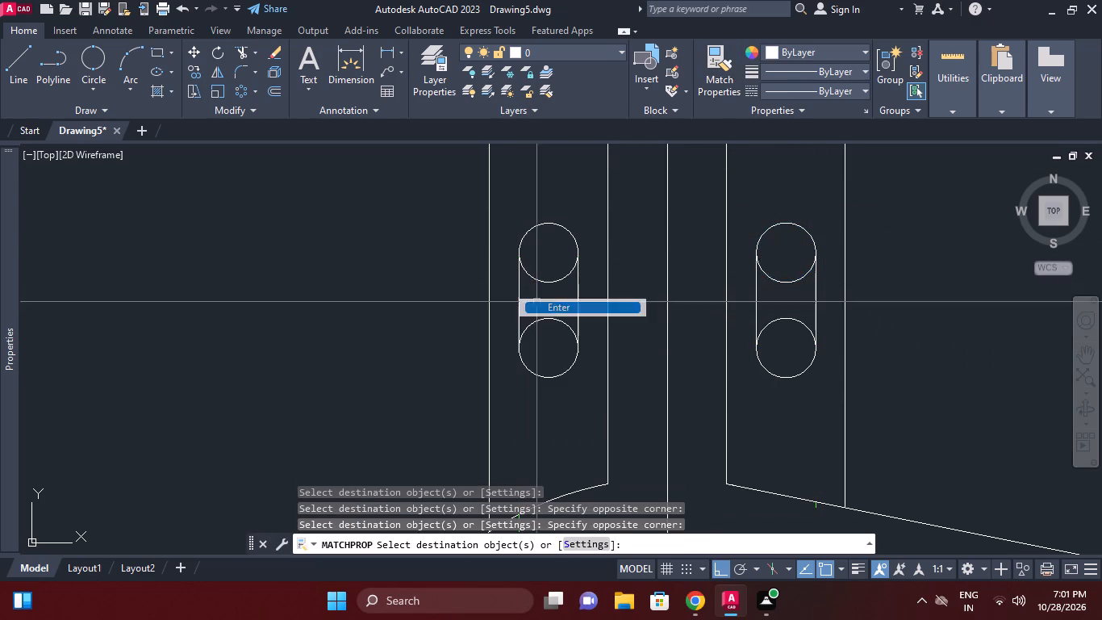
Trim the inner halves of all four circles to form two rounded slots in the upper arm.
click(242, 52)
right_click(259, 154)
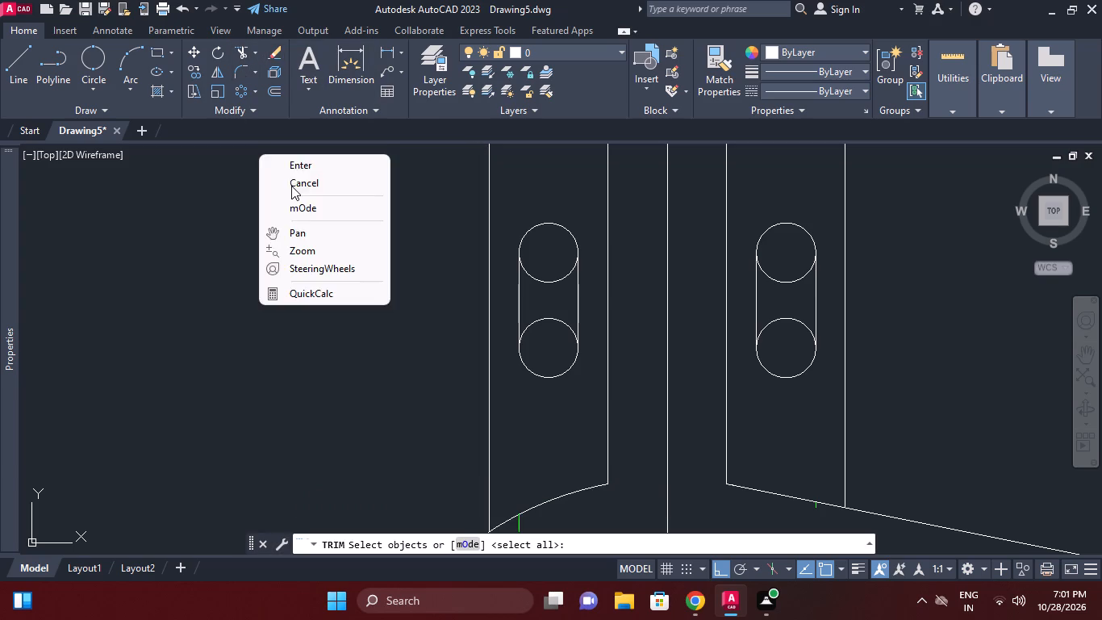
click(304, 163)
click(555, 317)
click(546, 273)
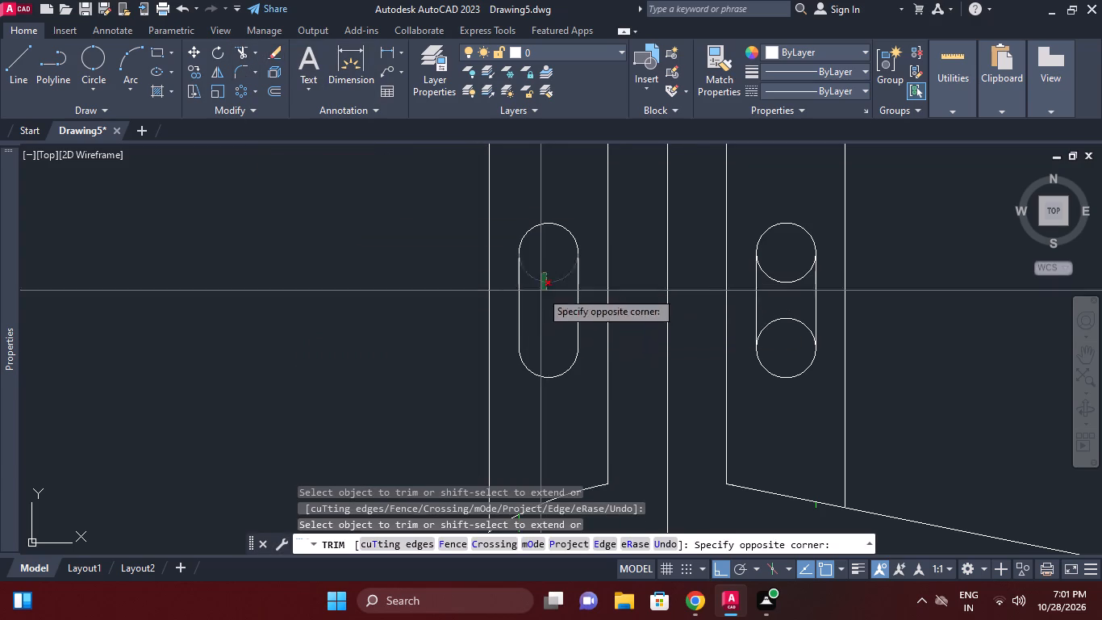
click(541, 291)
click(786, 278)
click(781, 291)
click(789, 325)
click(783, 307)
right_click(784, 298)
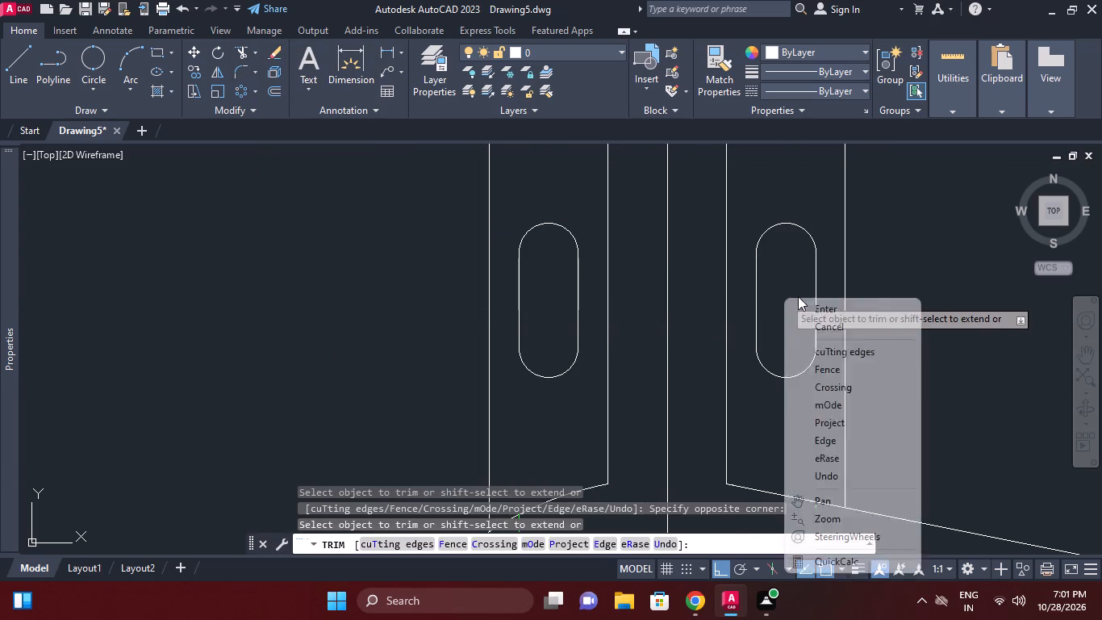
click(802, 306)
Offset the left arm's vertical end edge 22 mm toward the round body, and offset that new line a further 16 mm.
scroll(784, 310, down, 4)
middle_drag(783, 306, 777, 292)
middle_drag(768, 325, 771, 286)
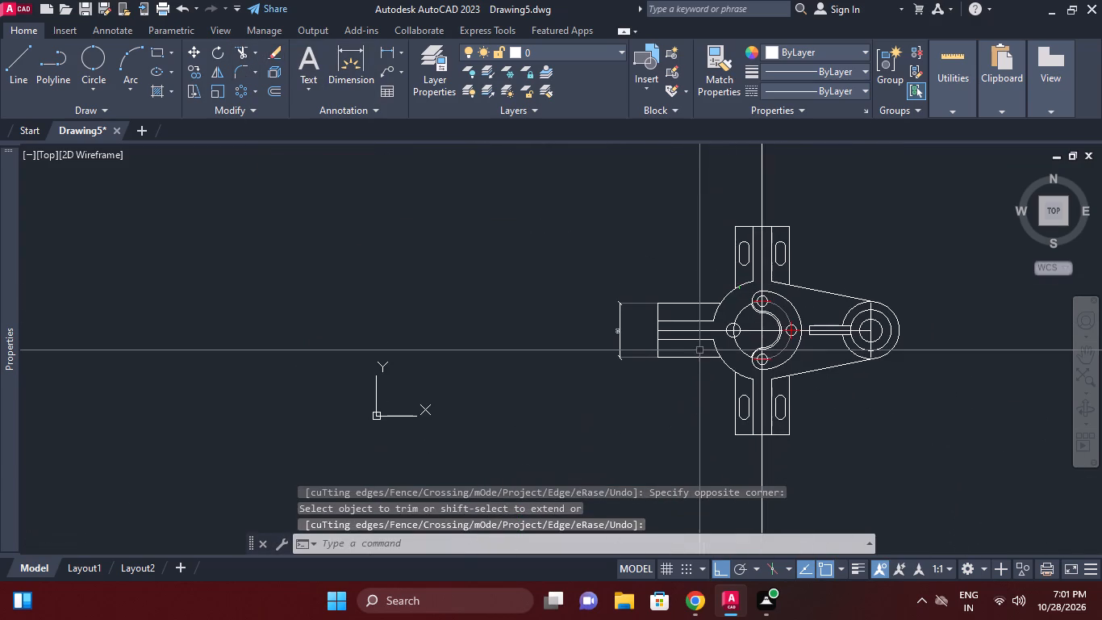
scroll(655, 357, up, 2)
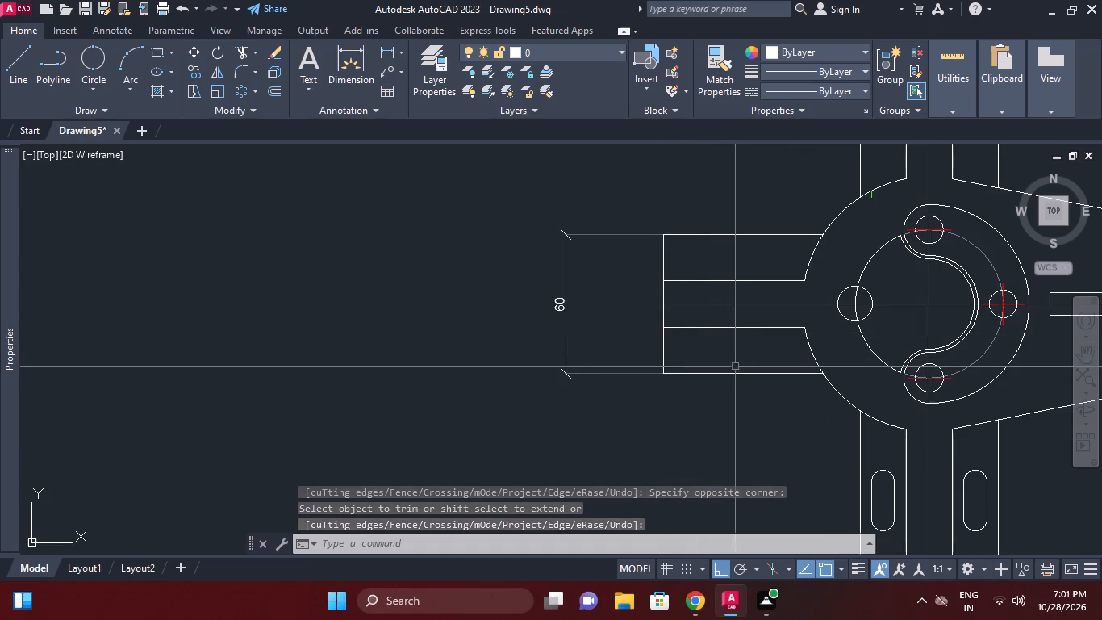
middle_drag(722, 362, 595, 365)
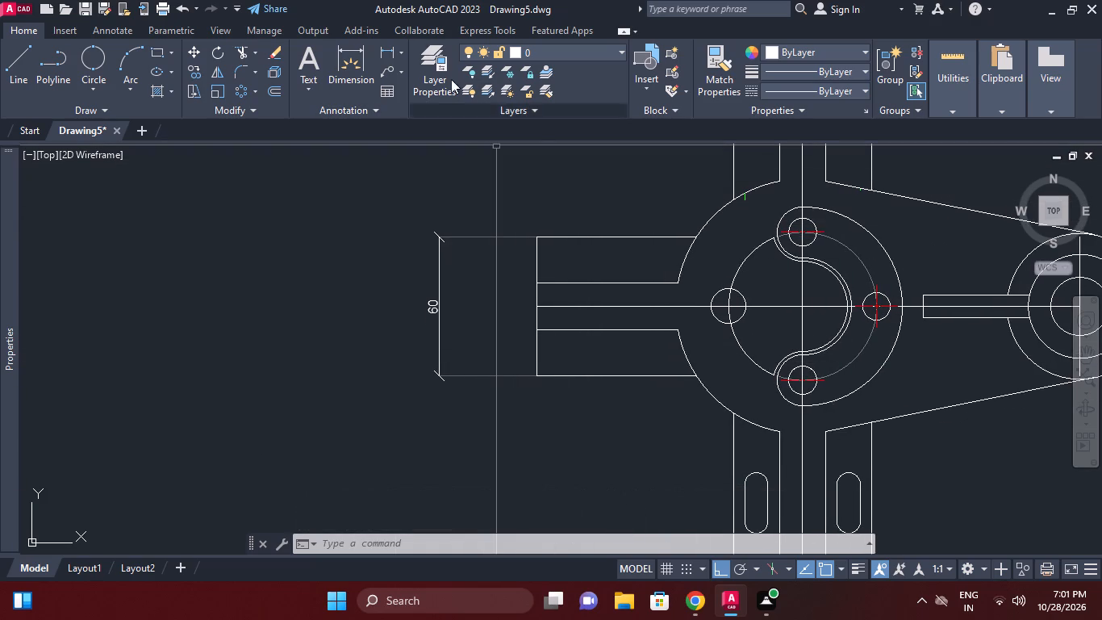
click(269, 94)
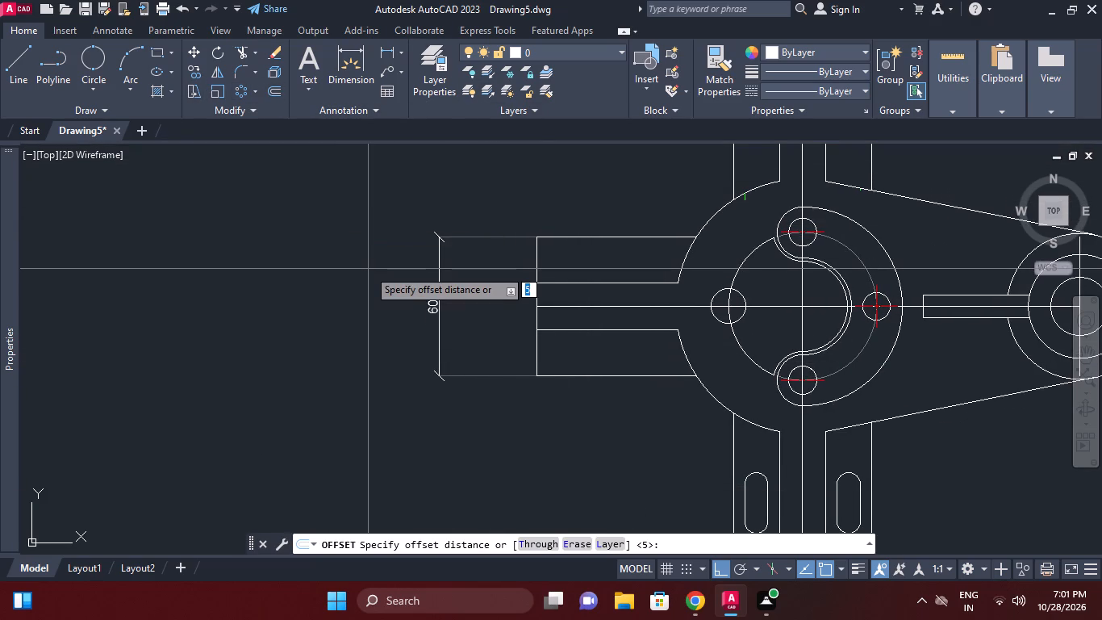
text(22)
key(Return)
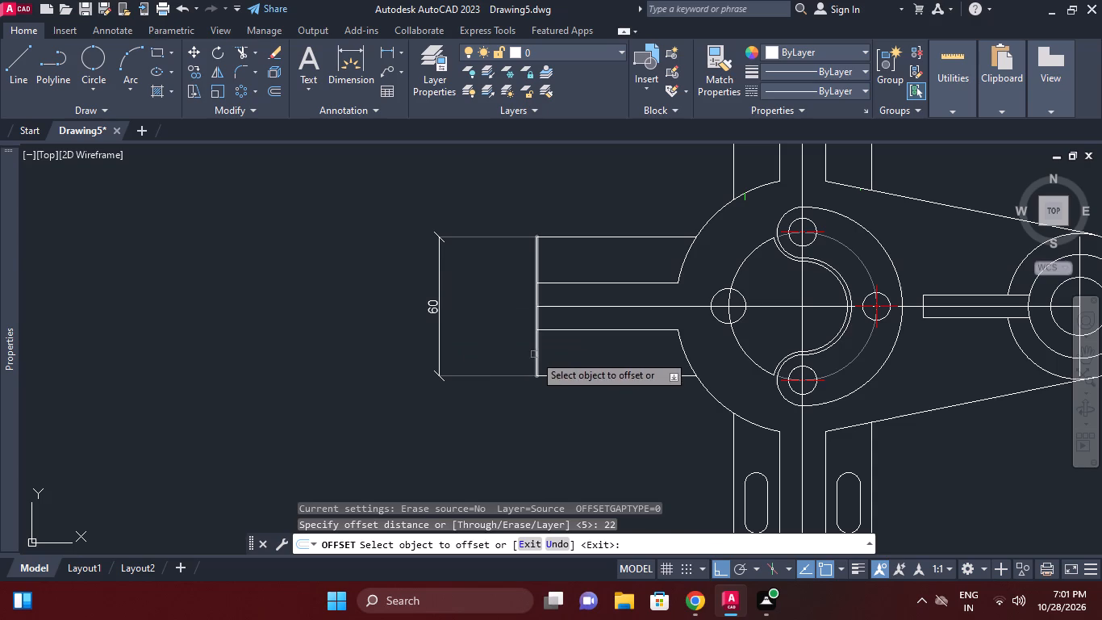
click(535, 354)
click(589, 351)
click(586, 354)
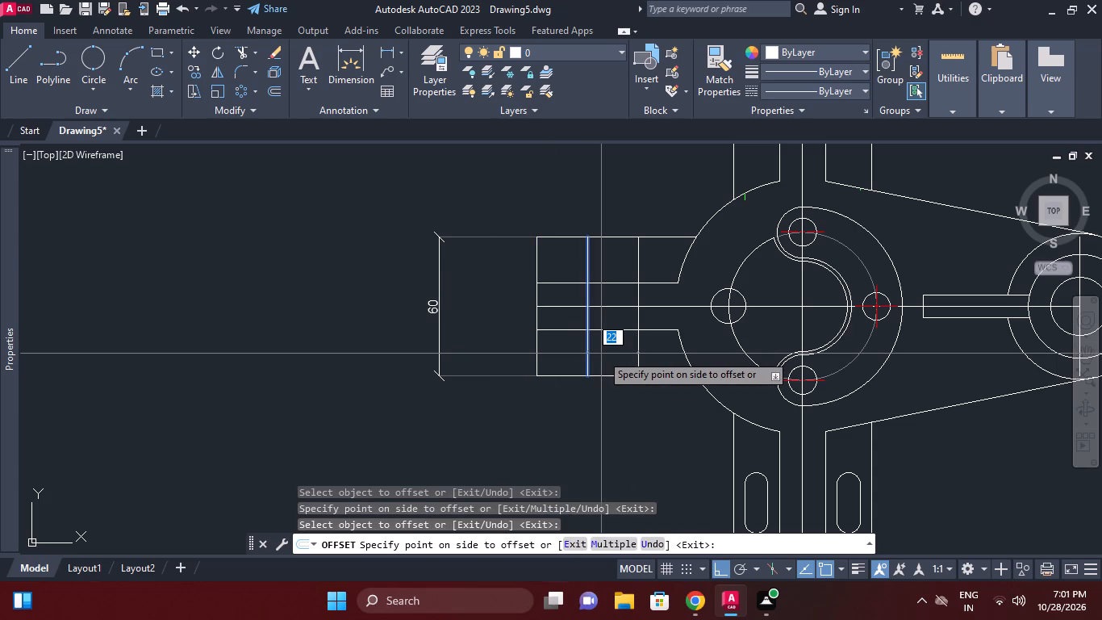
text(16)
key(Return)
key(Escape)
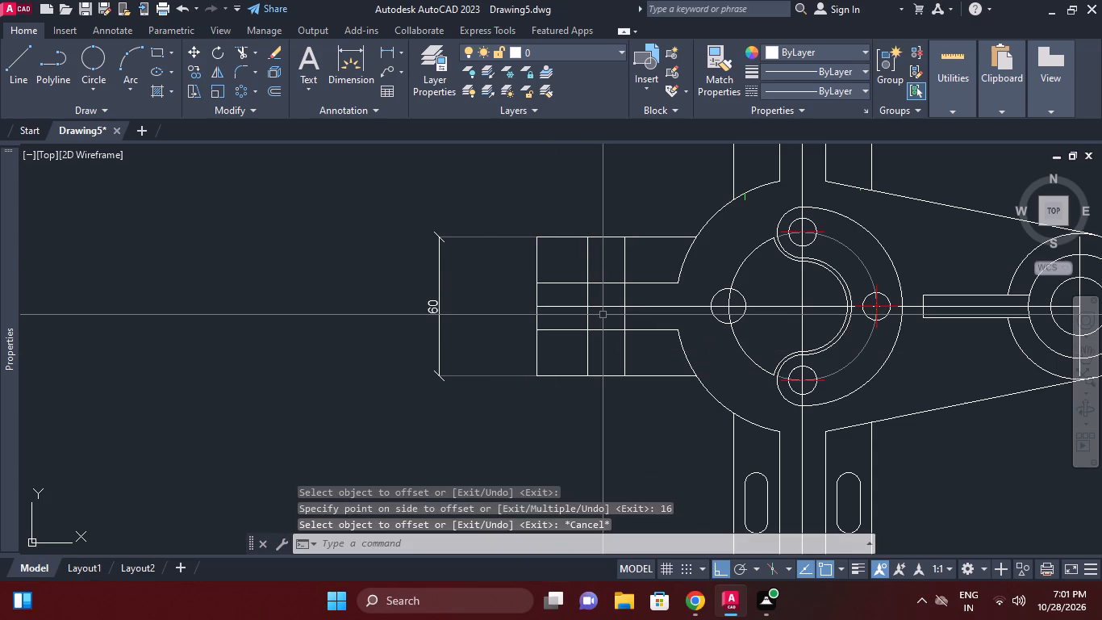
Offset both horizontal edges of the left arm's upper section 5 mm inward.
text(o)
key(space)
key(5)
key(Return)
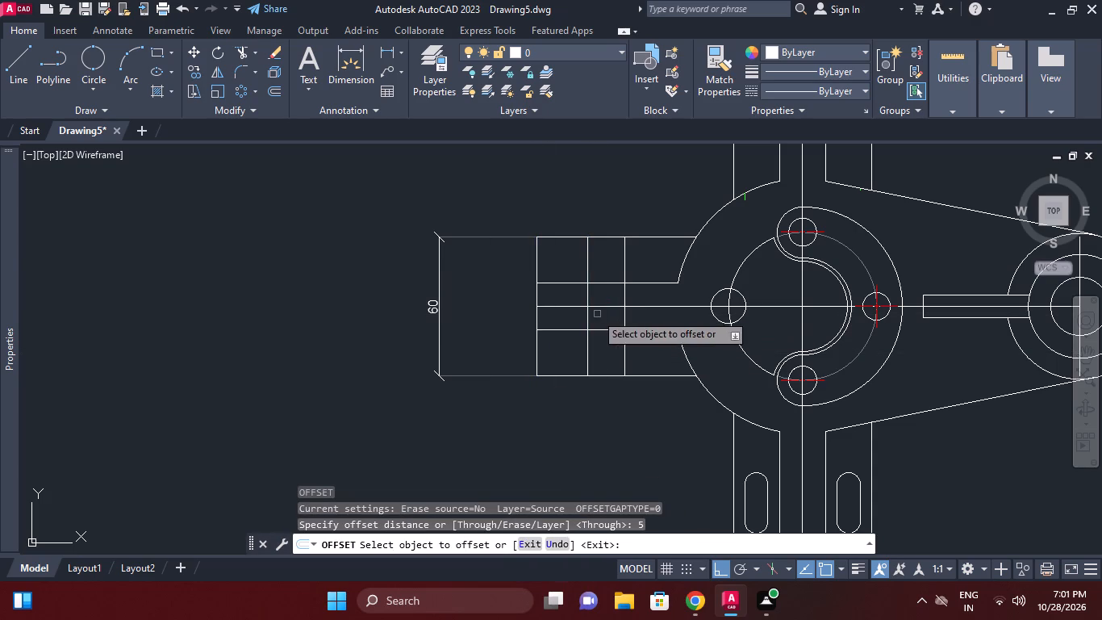
click(571, 285)
click(568, 266)
click(572, 235)
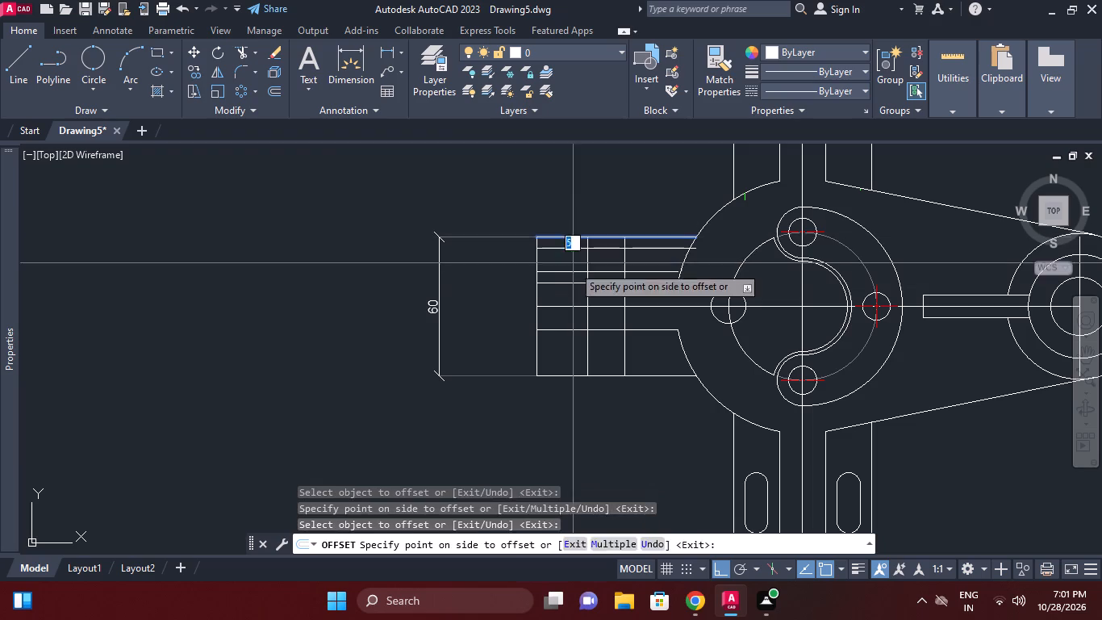
click(573, 266)
Offset both horizontal edges of the left arm's lower section 5 mm inward.
click(573, 379)
click(572, 358)
click(573, 332)
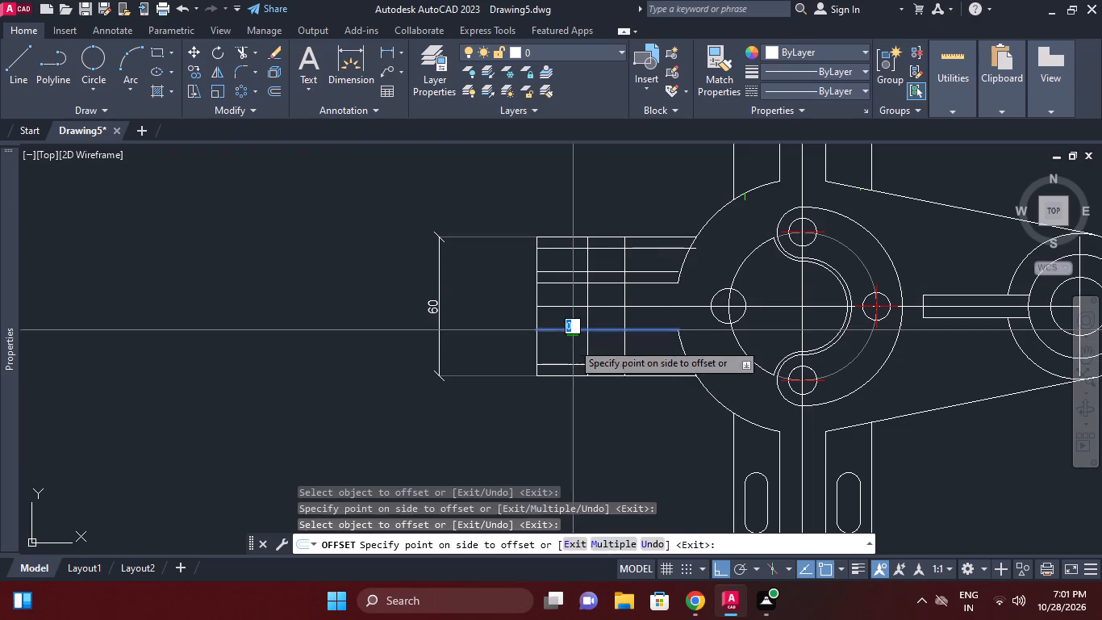
click(571, 350)
right_click(573, 347)
click(606, 359)
Match the left arm's four horizontal and two vertical offset lines to the properties of the short green leftover line on the round body.
scroll(745, 199, up, 1)
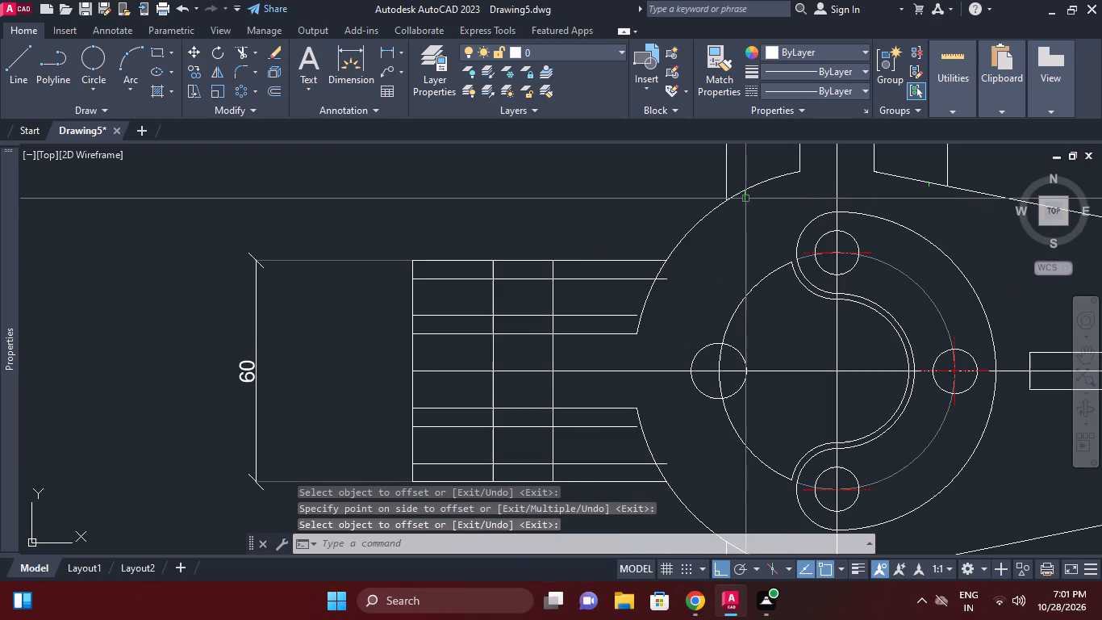
click(746, 199)
click(702, 69)
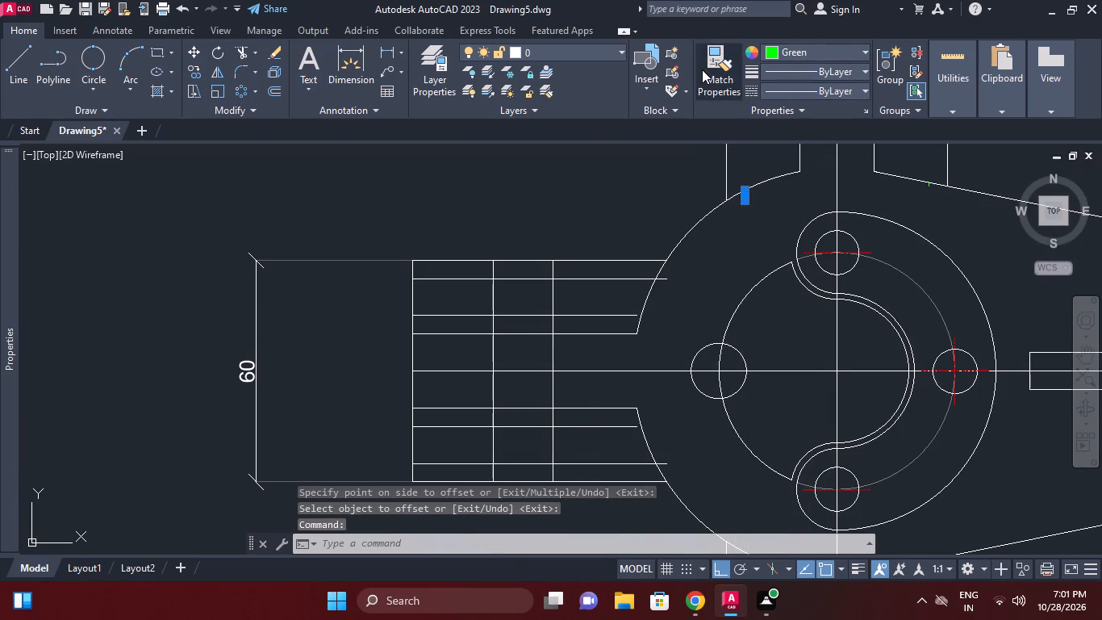
middle_drag(689, 164, 693, 149)
click(591, 267)
click(585, 298)
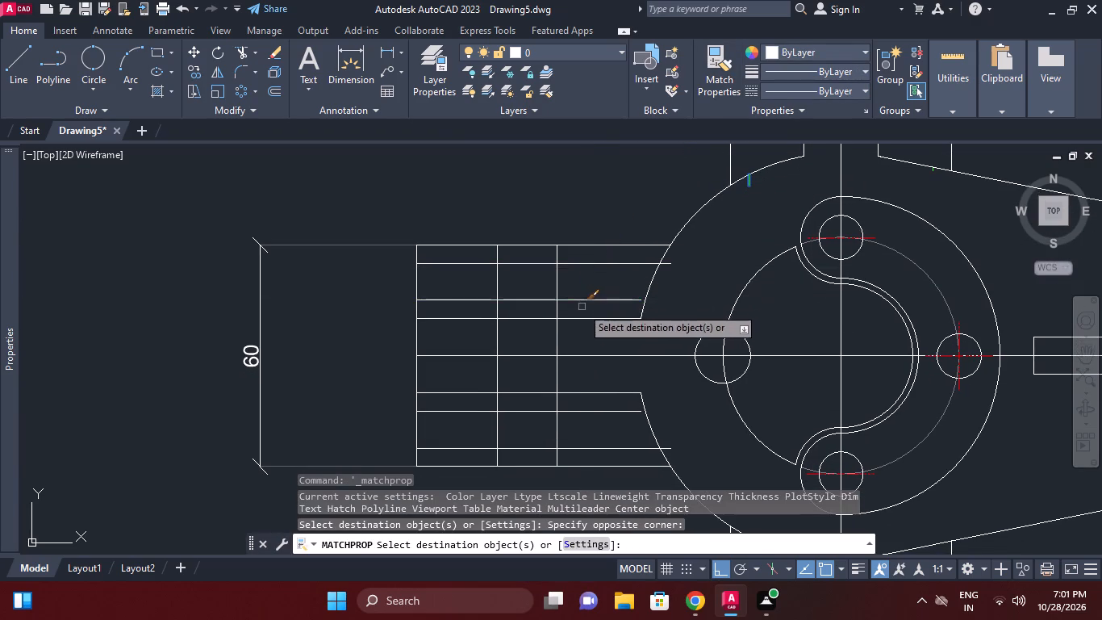
click(580, 305)
double_click(584, 260)
click(580, 301)
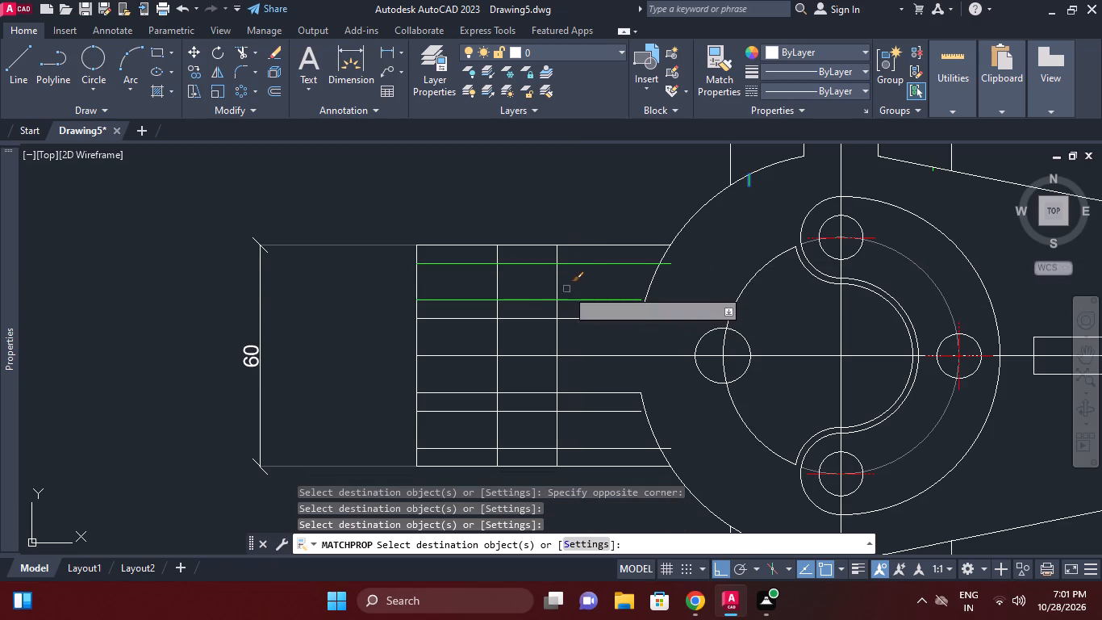
middle_drag(603, 378, 605, 347)
click(561, 352)
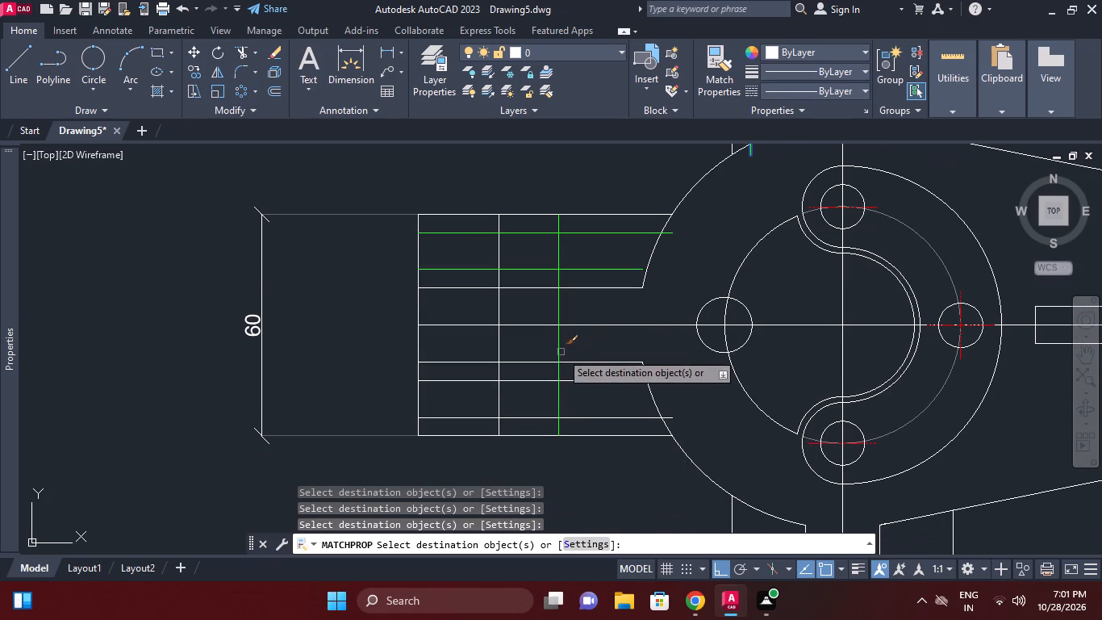
click(524, 350)
click(496, 347)
click(506, 380)
click(509, 417)
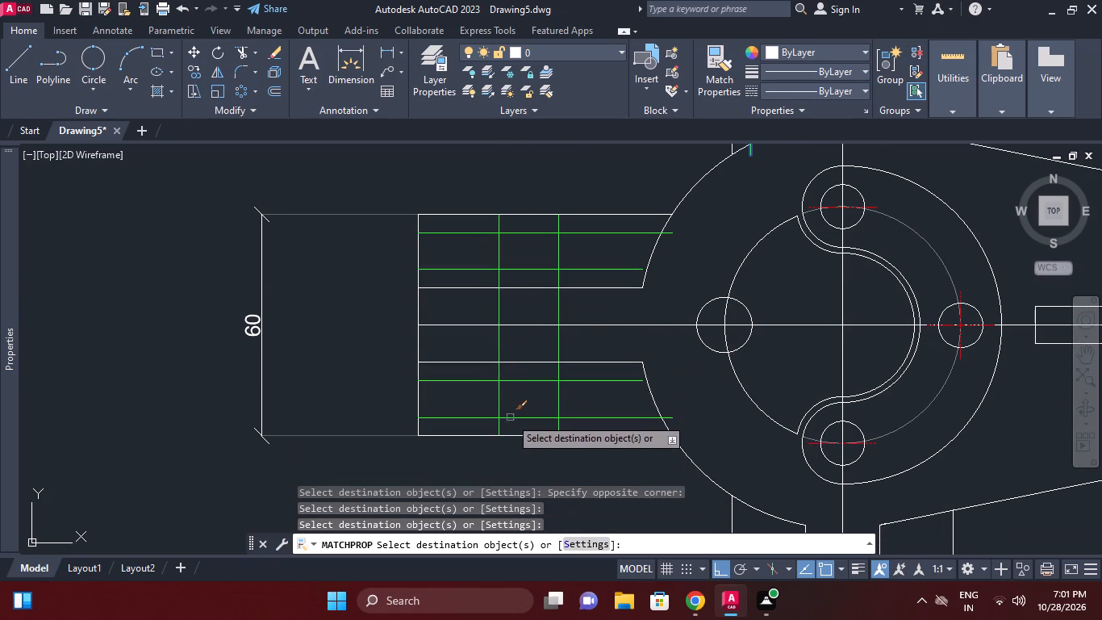
right_click(659, 186)
click(685, 213)
Erase the two short green leftover lines beside the base of the upper arm.
middle_drag(725, 170, 716, 203)
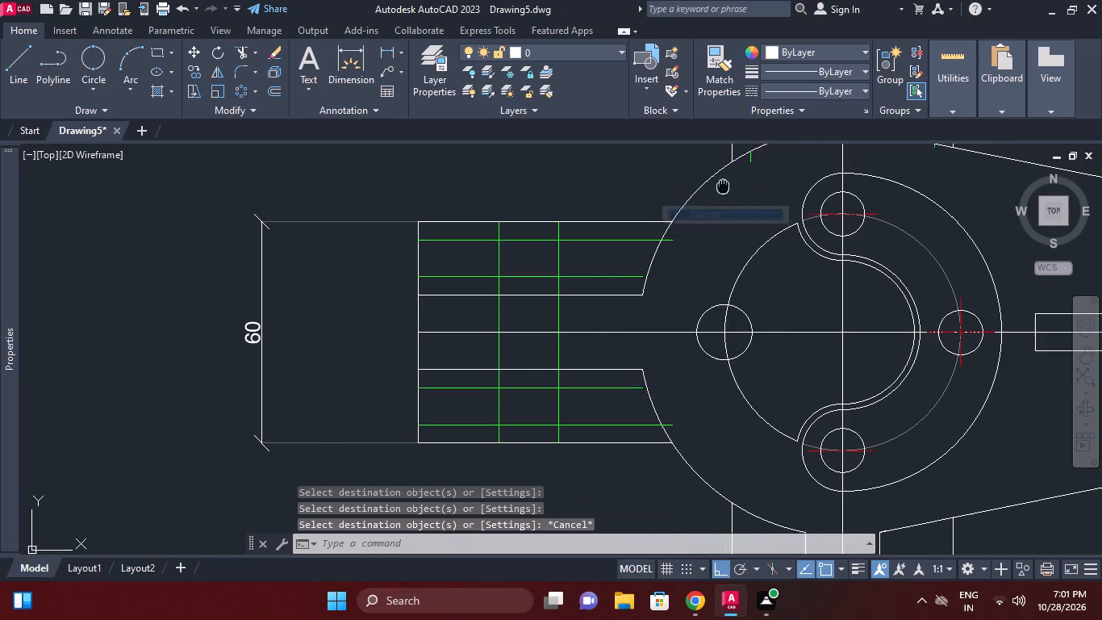
middle_drag(716, 203, 699, 240)
scroll(719, 232, up, 1)
click(719, 187)
click(733, 240)
middle_drag(787, 216, 627, 264)
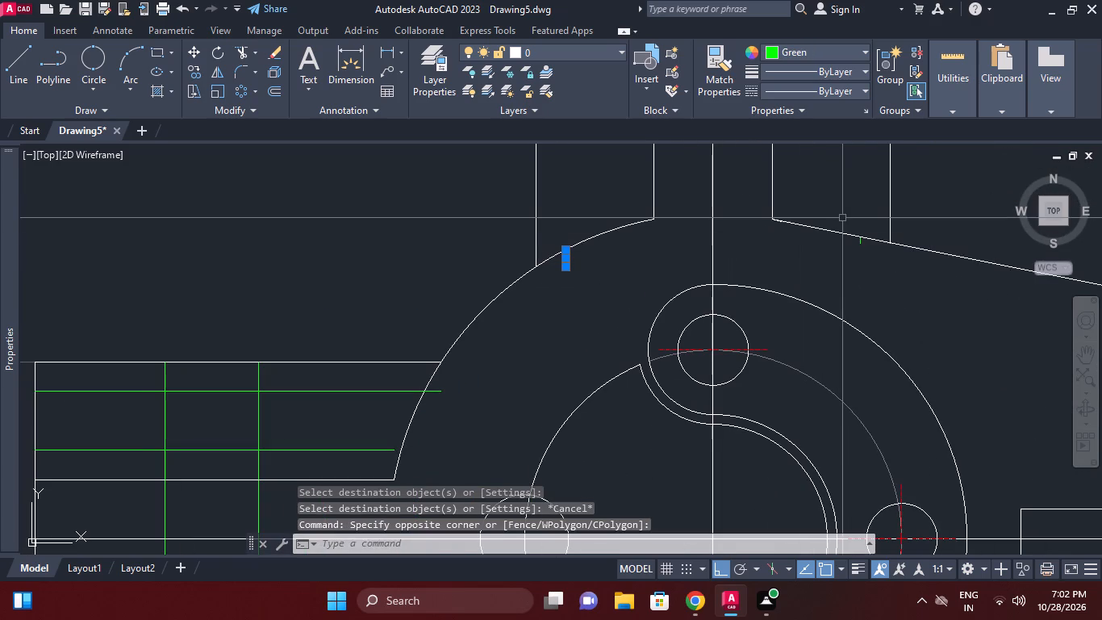
click(840, 213)
click(883, 295)
right_click(874, 288)
click(903, 293)
Draw a 10 mm two-point circle between the upper section's green horizontal lines, on the outer green vertical line of the left arm.
scroll(874, 277, down, 2)
middle_drag(871, 275, 864, 265)
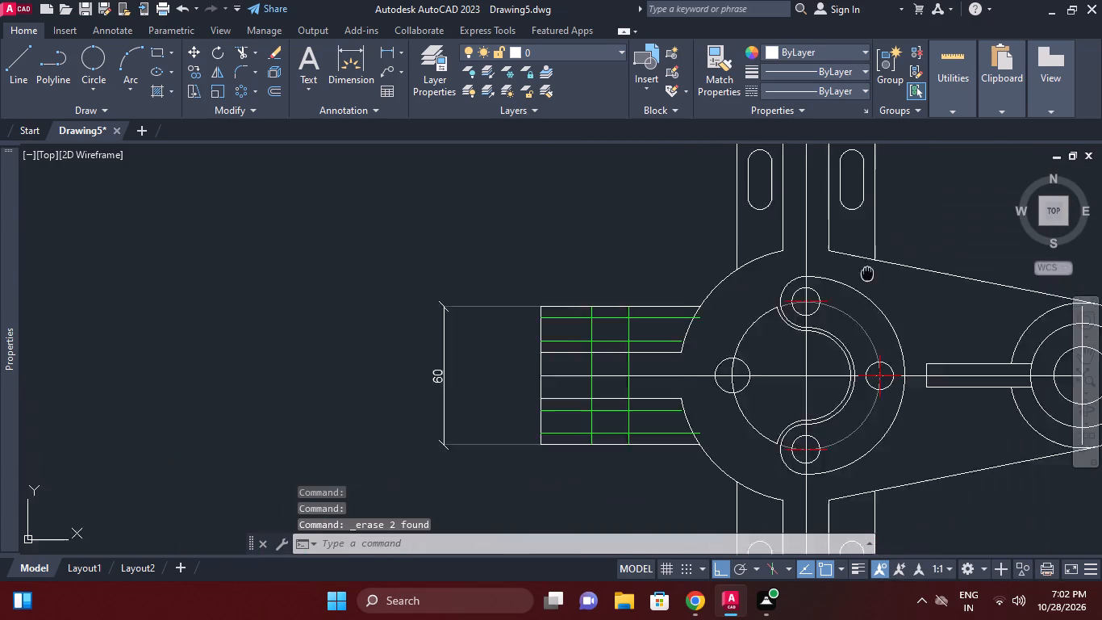
middle_drag(864, 265, 831, 231)
scroll(795, 271, down, 2)
middle_click(793, 272)
scroll(673, 294, up, 2)
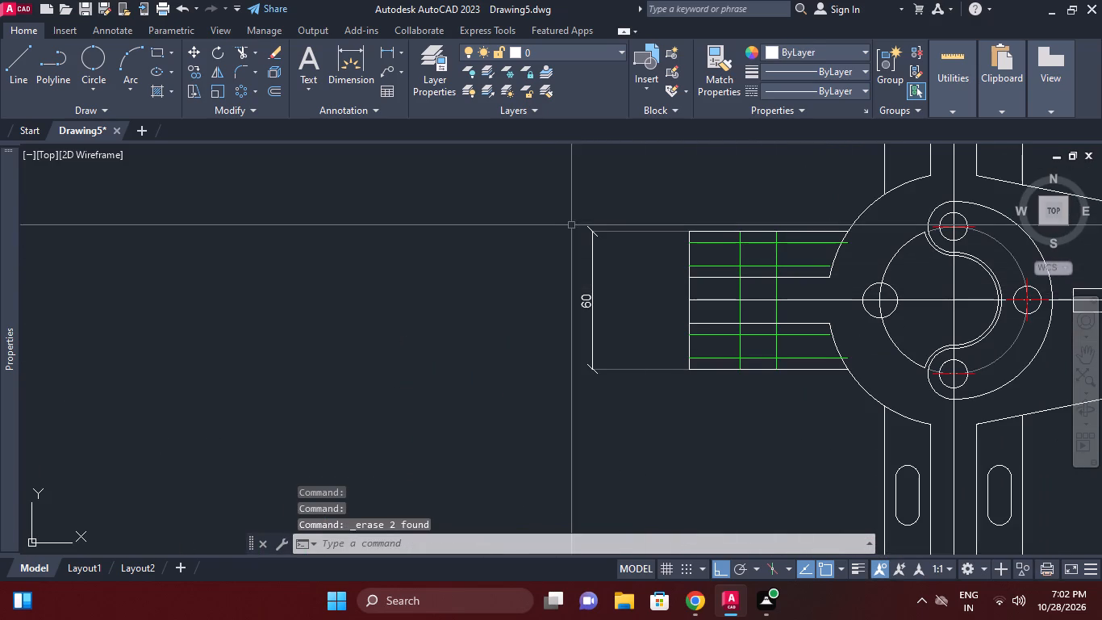
click(90, 55)
scroll(797, 235, up, 2)
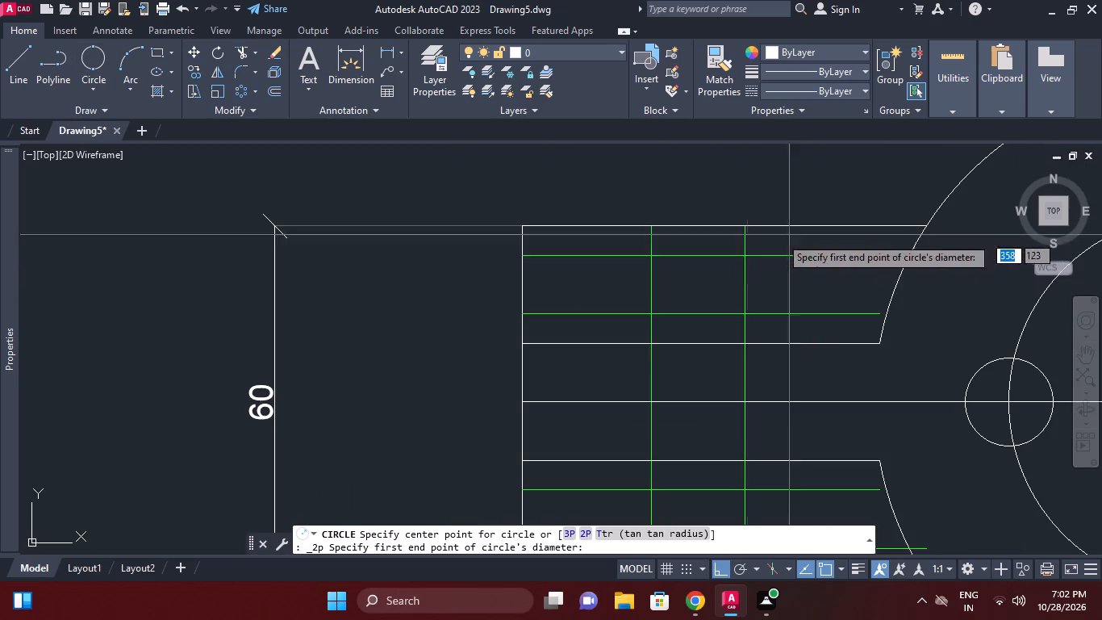
click(653, 256)
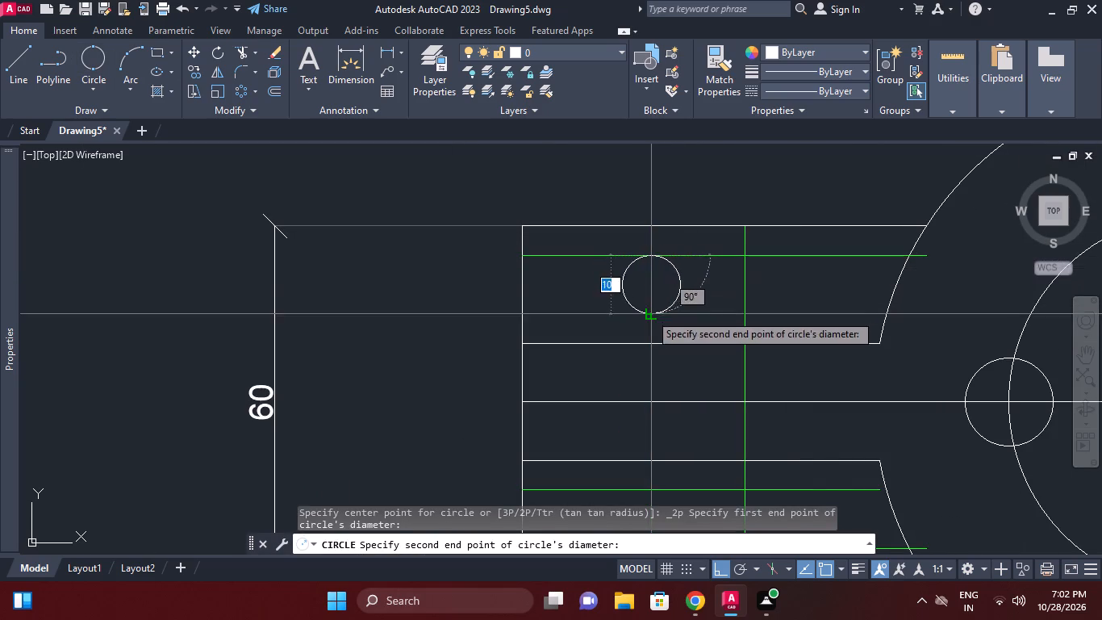
click(649, 313)
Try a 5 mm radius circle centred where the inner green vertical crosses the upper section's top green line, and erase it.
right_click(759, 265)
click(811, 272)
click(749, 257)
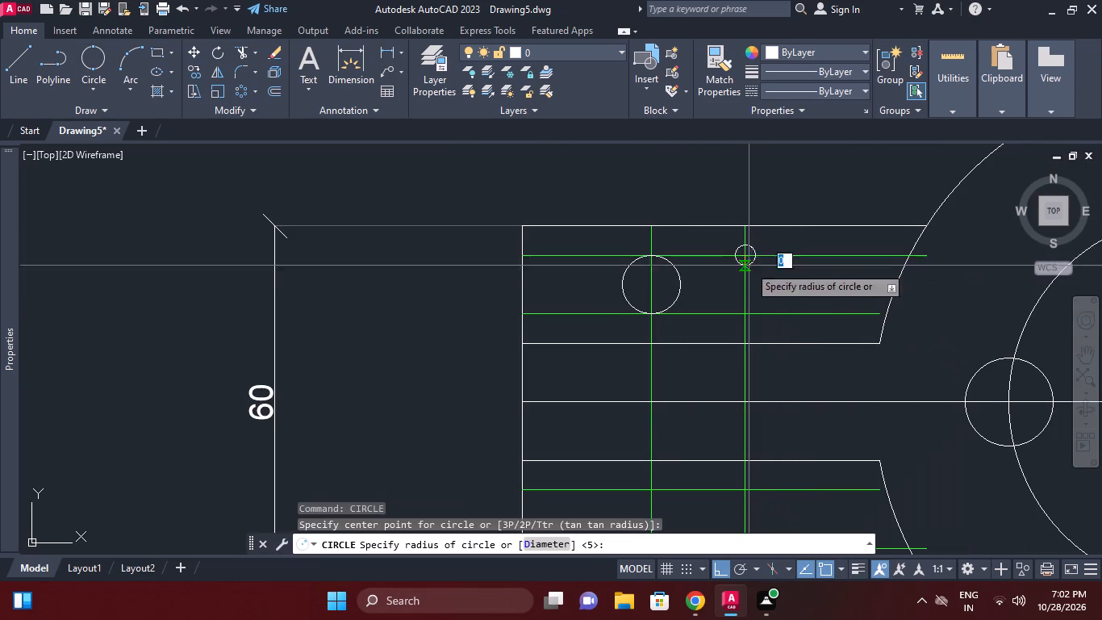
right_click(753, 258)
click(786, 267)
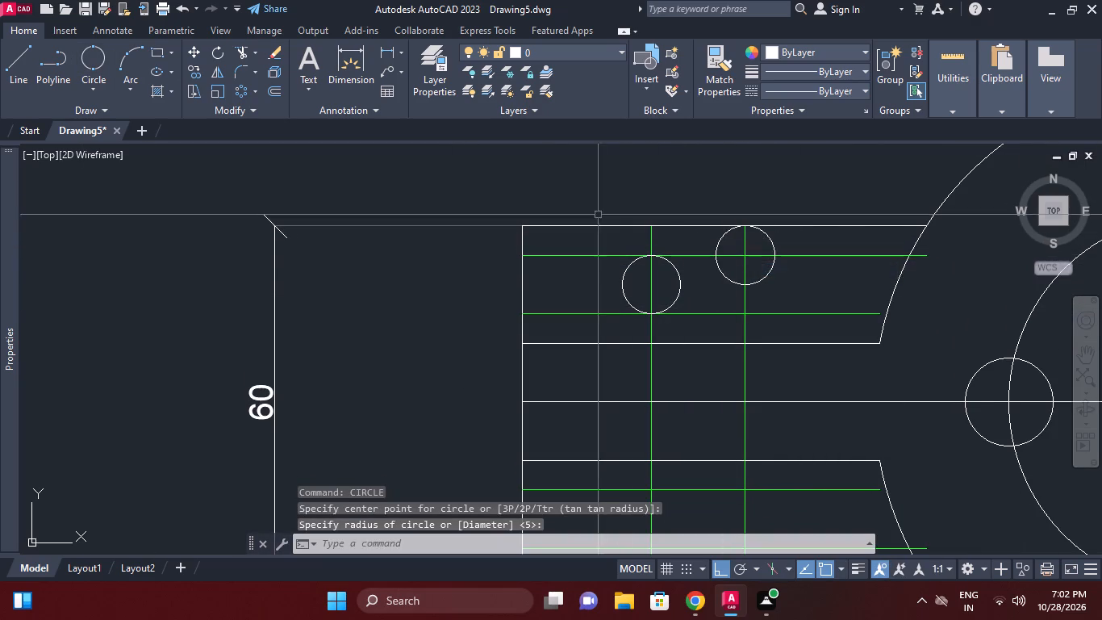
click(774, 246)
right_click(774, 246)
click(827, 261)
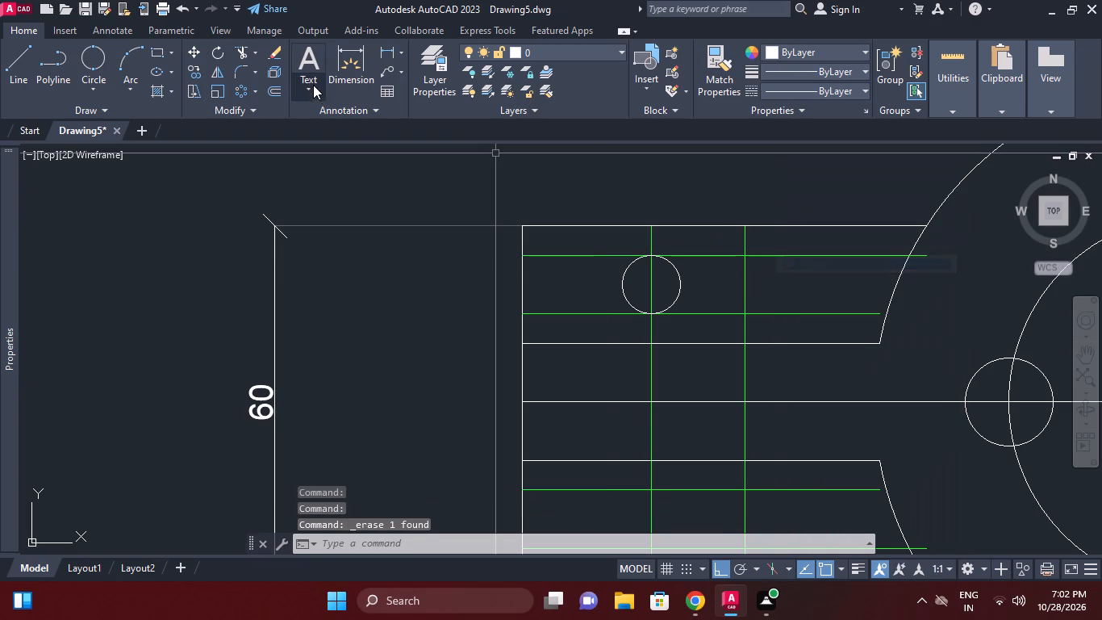
Draw a two-point circle between the upper section's green horizontal lines, on the inner green vertical line of the left arm.
click(101, 59)
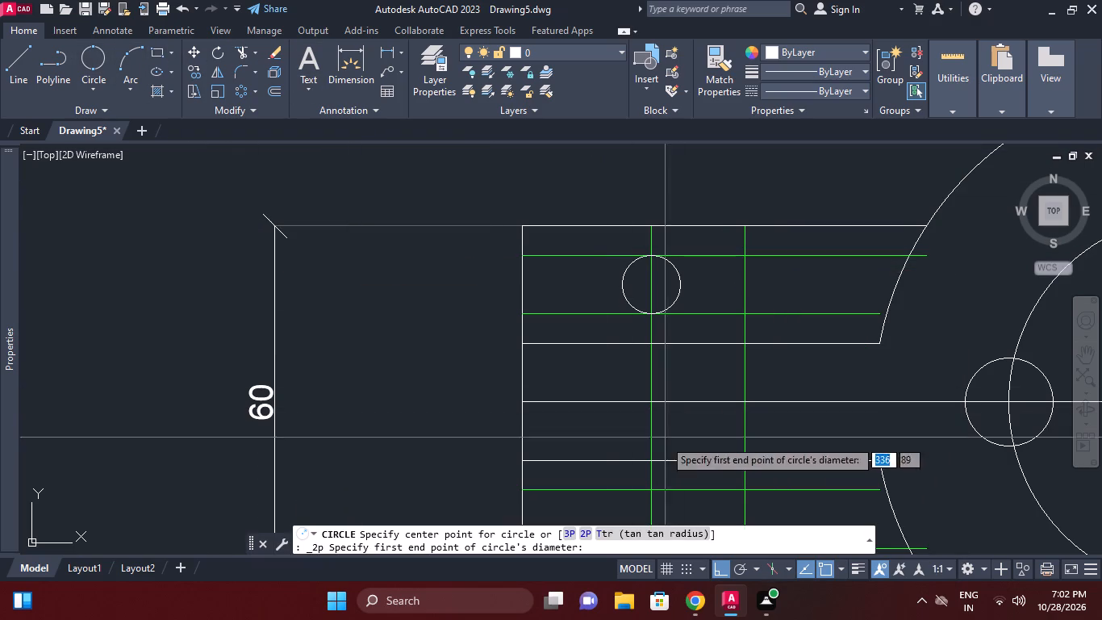
click(583, 535)
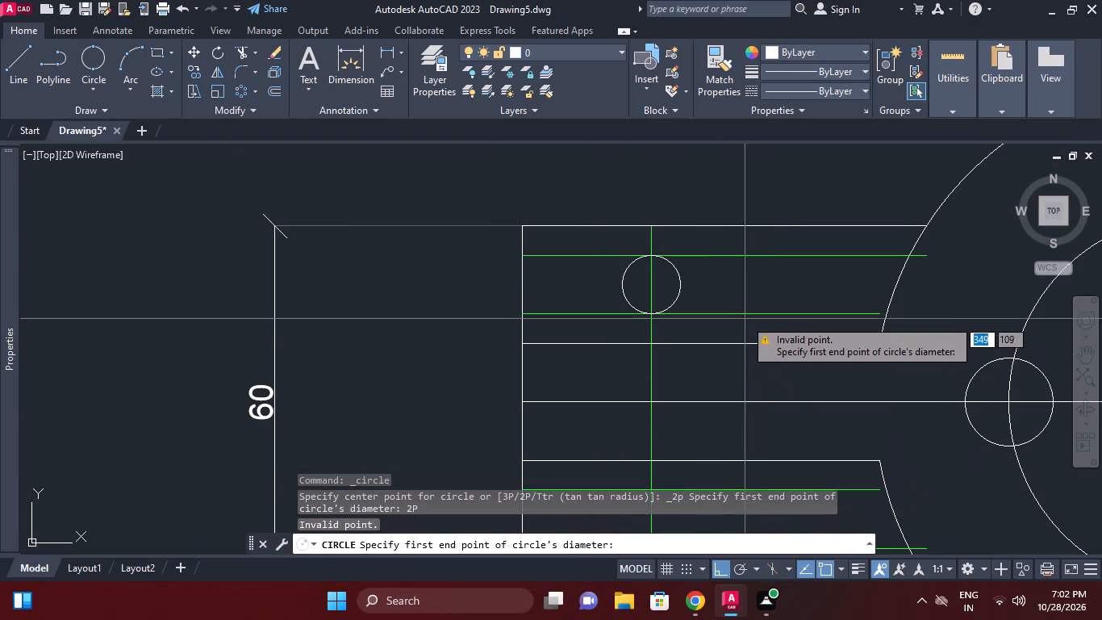
click(744, 315)
click(744, 251)
Draw two 10 mm two-point circles between the lower section's green horizontal lines, one on each green vertical line of the left arm.
right_click(812, 274)
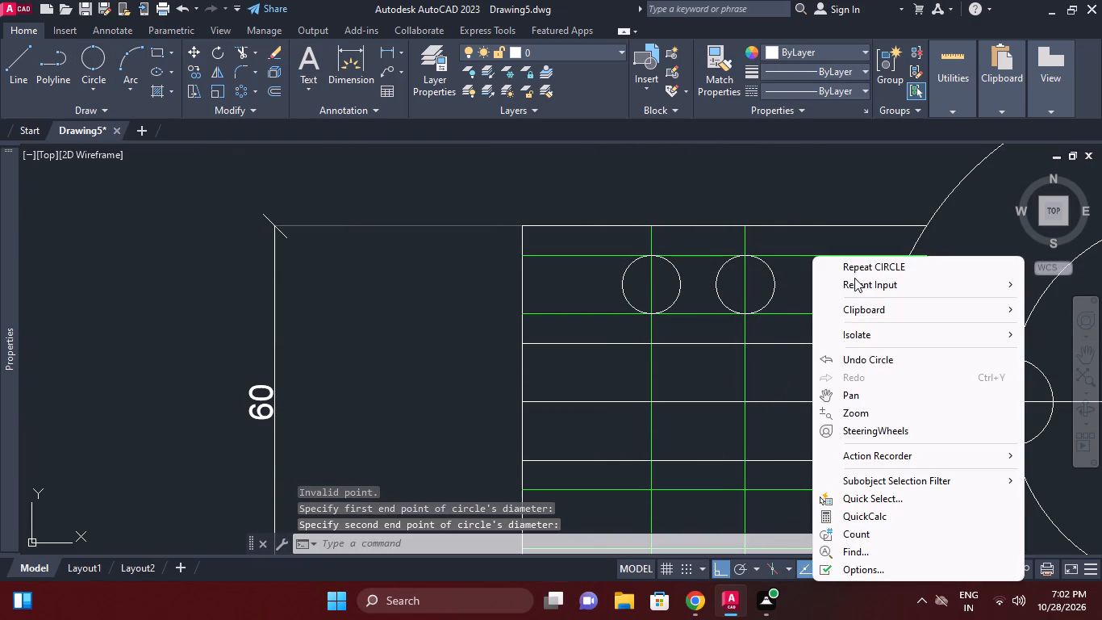
click(858, 270)
click(589, 545)
middle_drag(653, 467, 676, 312)
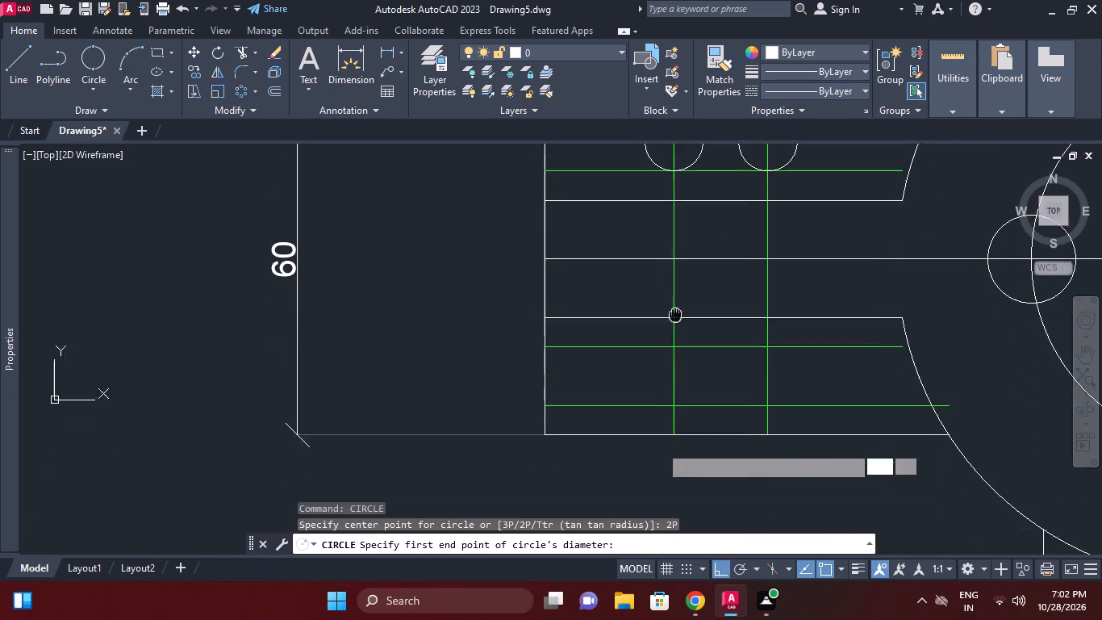
middle_drag(676, 312, 676, 311)
click(675, 329)
click(676, 397)
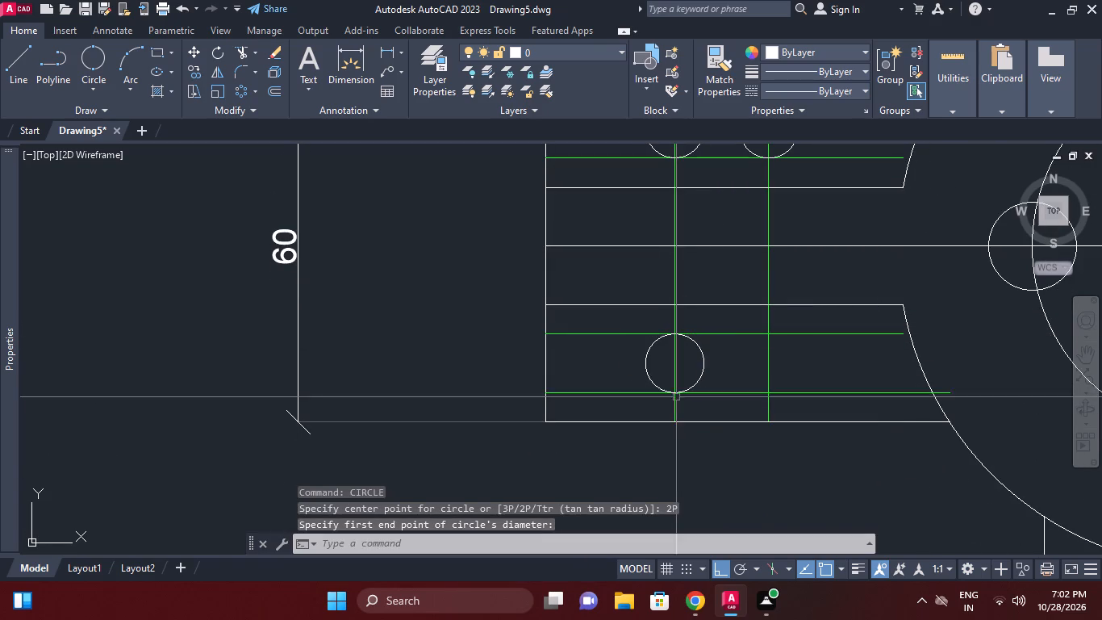
right_click(690, 366)
click(766, 55)
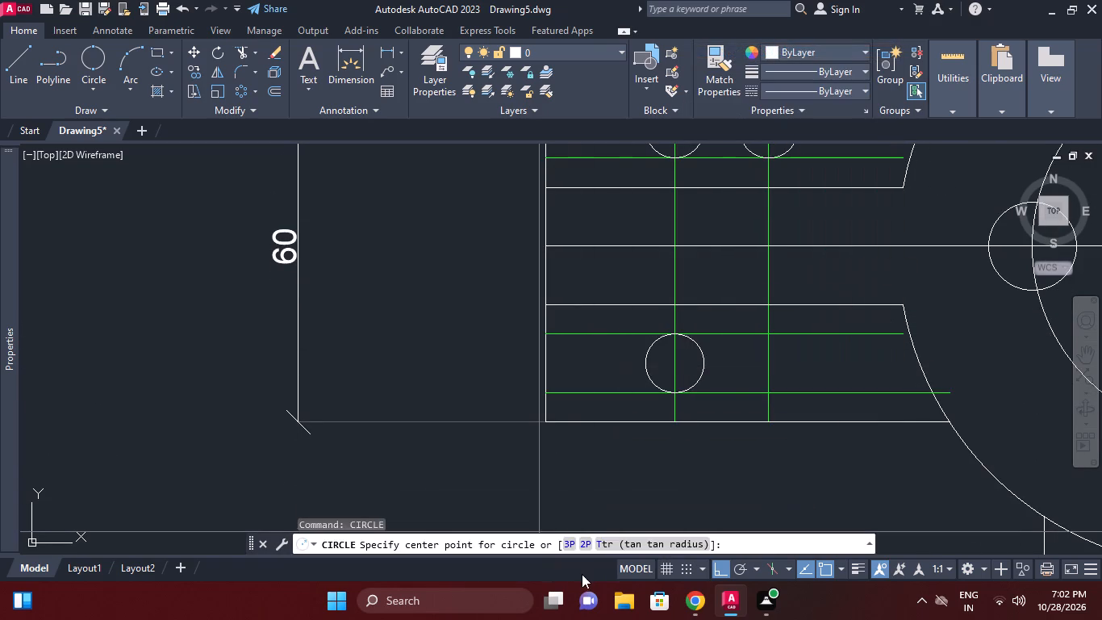
click(585, 548)
click(766, 393)
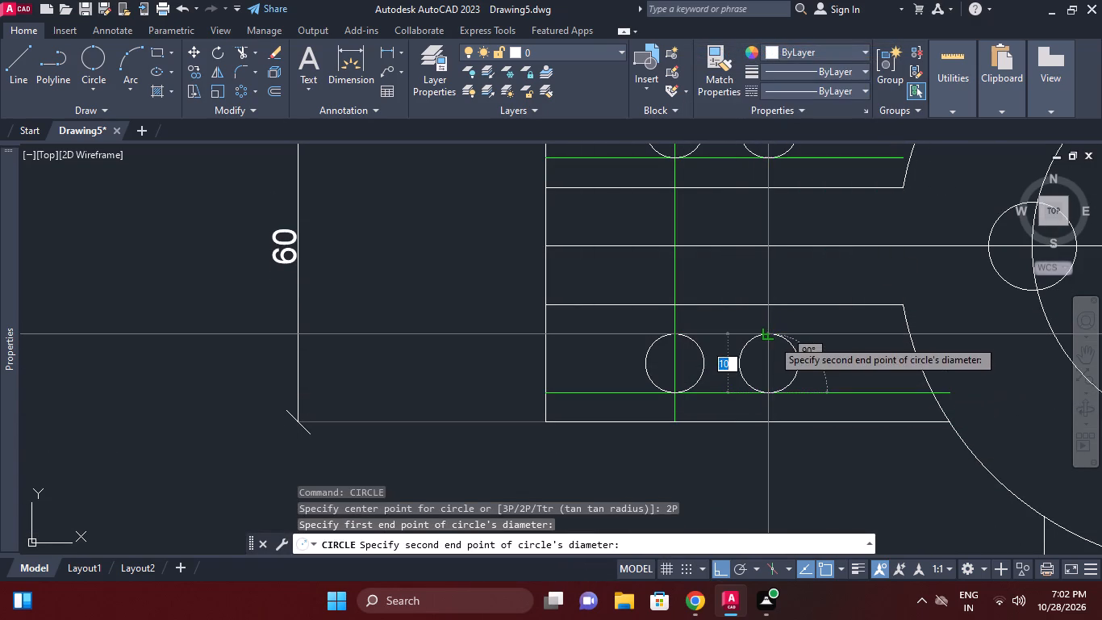
click(772, 337)
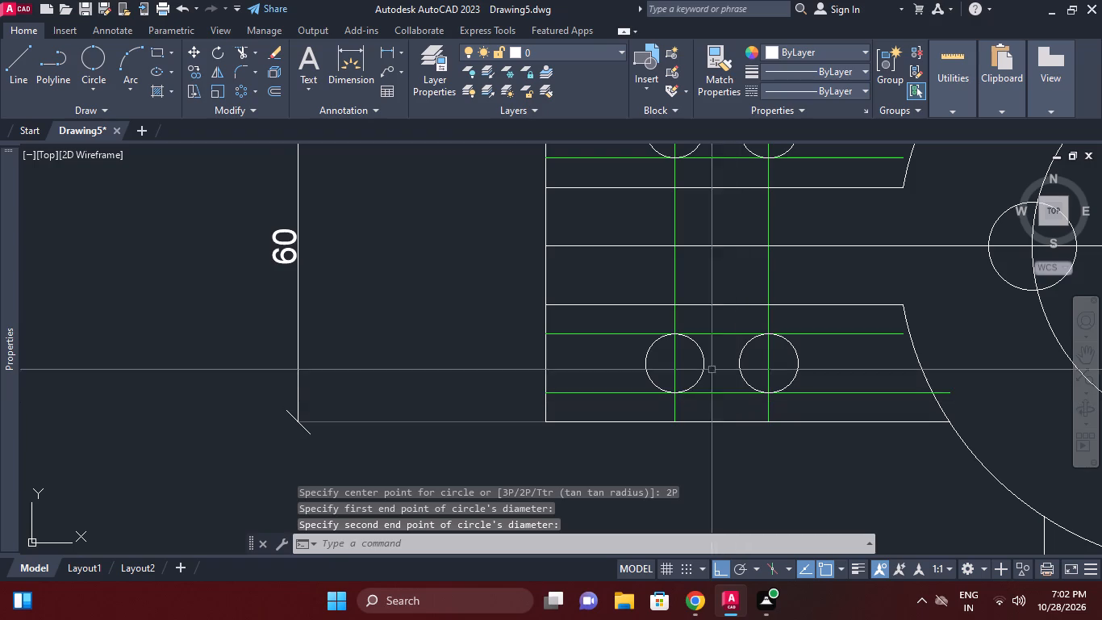
Trim the green horizontal lines in the left arm's upper section so they only span between the two circles' vertical lines.
middle_drag(728, 260, 691, 301)
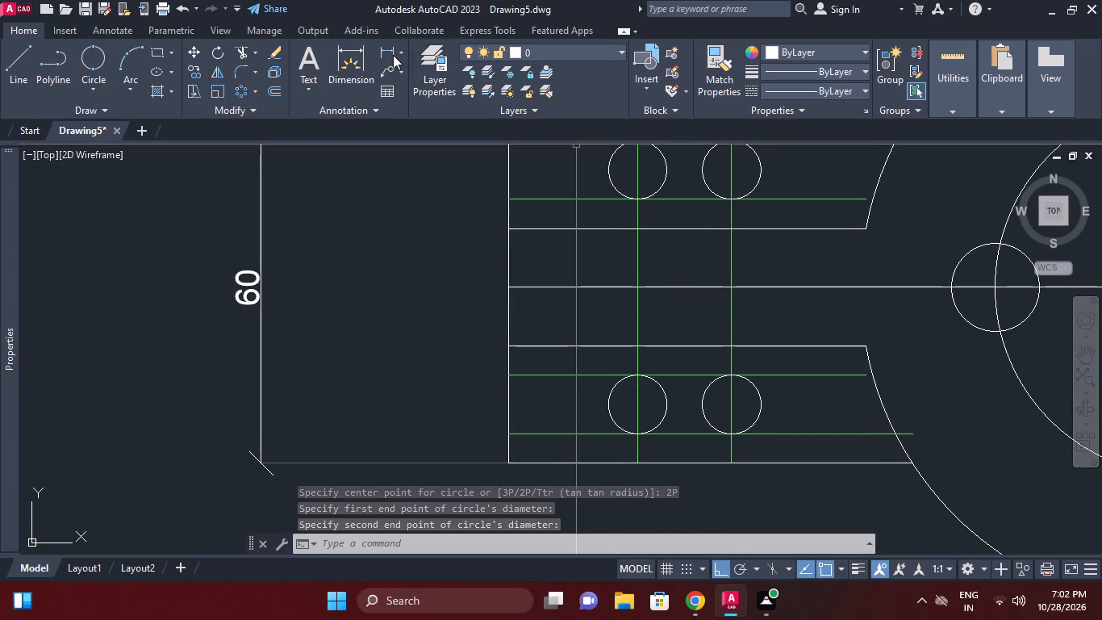
click(247, 52)
right_click(337, 193)
click(389, 206)
middle_drag(542, 230, 541, 269)
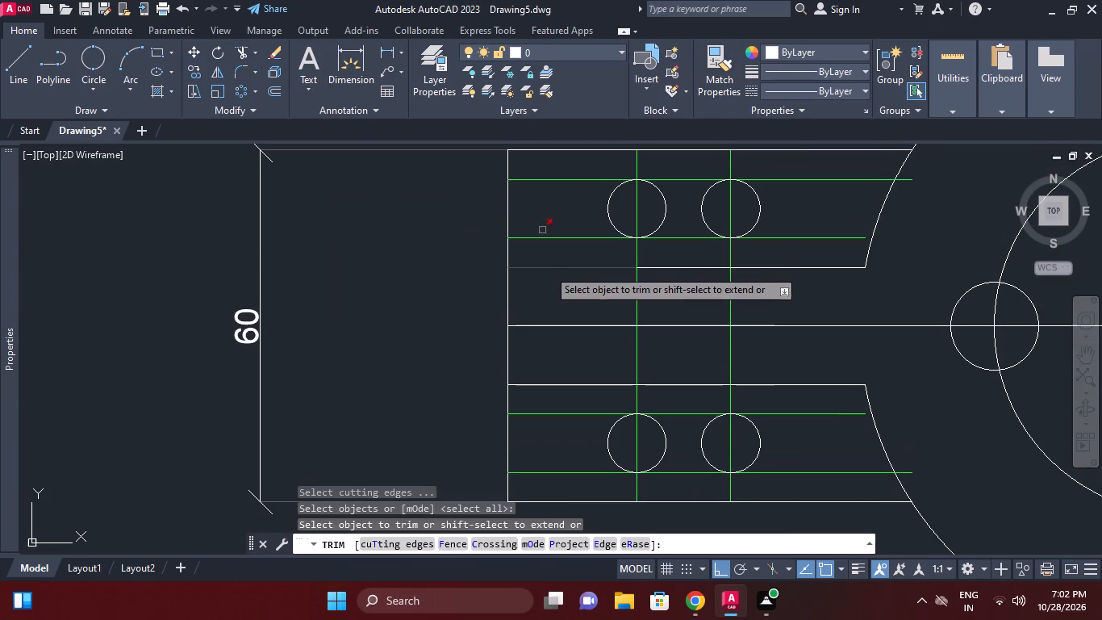
click(561, 241)
click(561, 175)
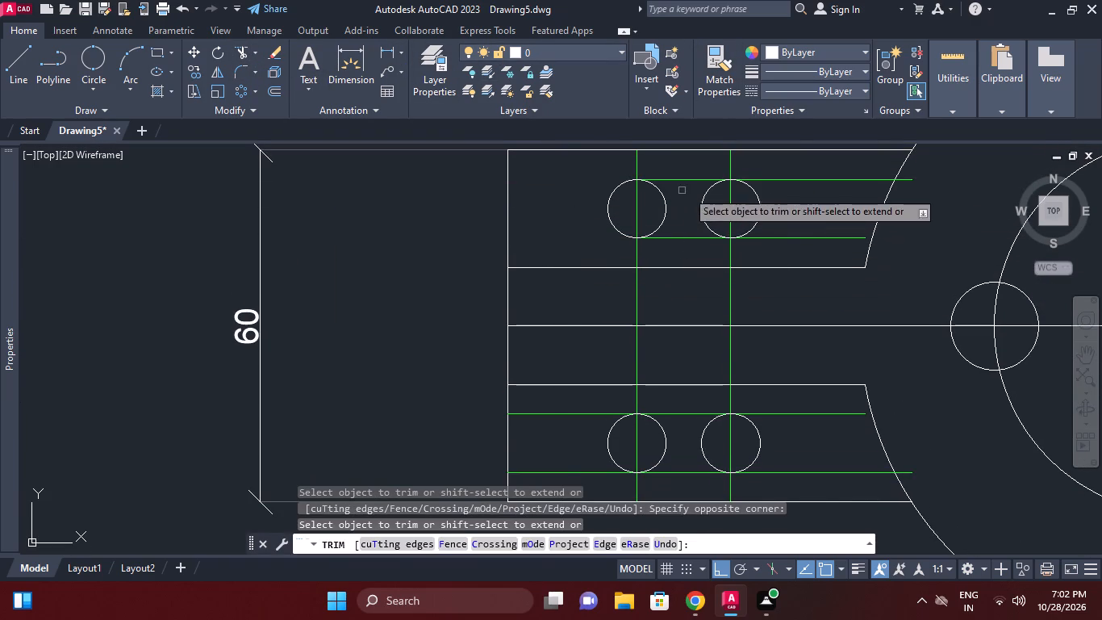
click(782, 179)
click(774, 226)
click(772, 251)
Trim the green horizontal lines in the left arm's lower section so they only span between the two circles' vertical lines.
scroll(814, 238, down, 1)
middle_drag(771, 295, 780, 220)
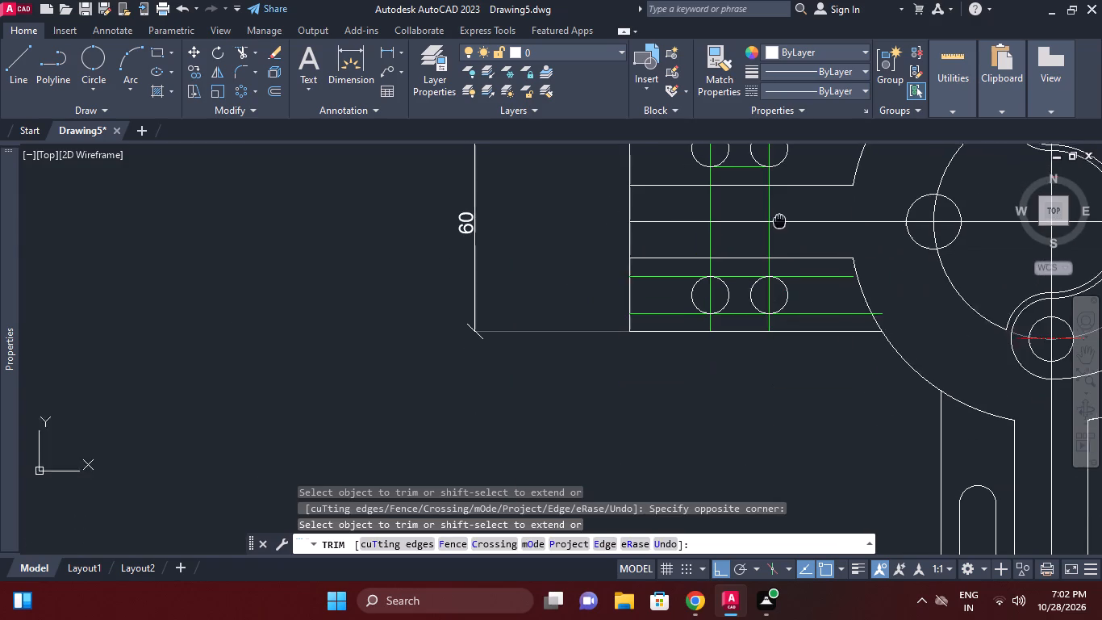
click(810, 319)
click(794, 270)
click(686, 313)
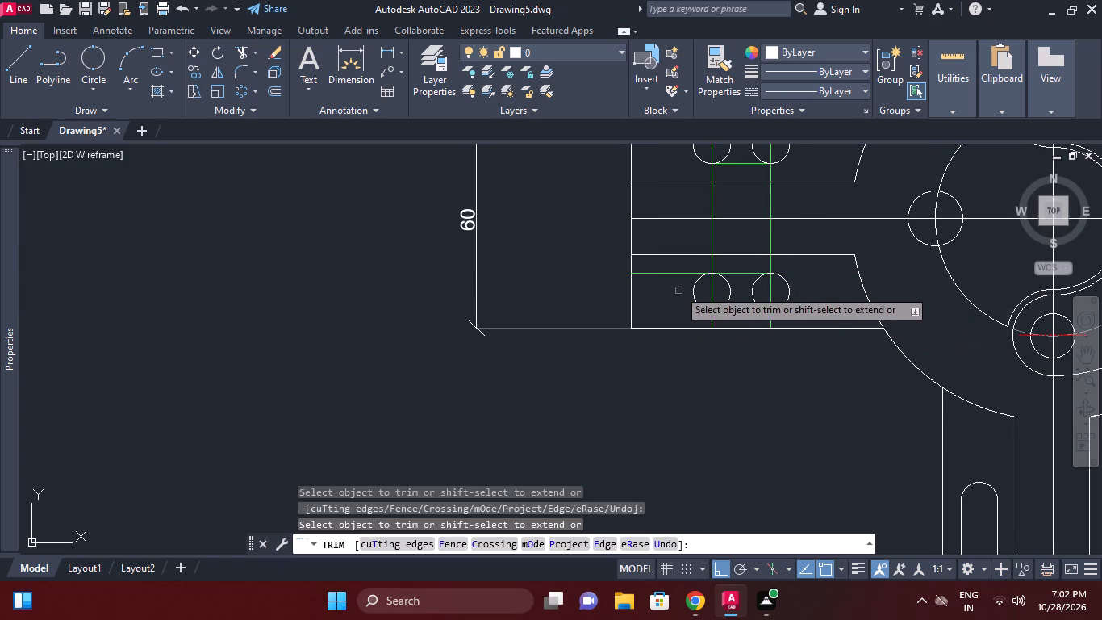
click(676, 273)
scroll(715, 303, up, 1)
scroll(755, 286, down, 1)
right_click(742, 318)
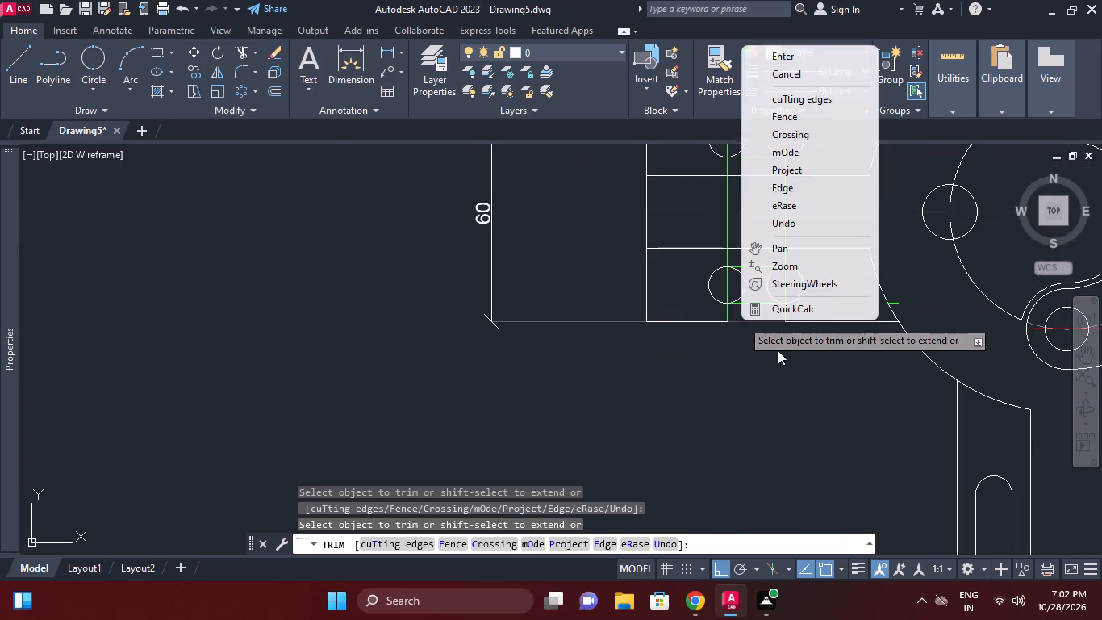
click(786, 82)
Erase the two green vertical construction lines crossing the left arm.
middle_drag(731, 259, 731, 300)
scroll(731, 287, up, 1)
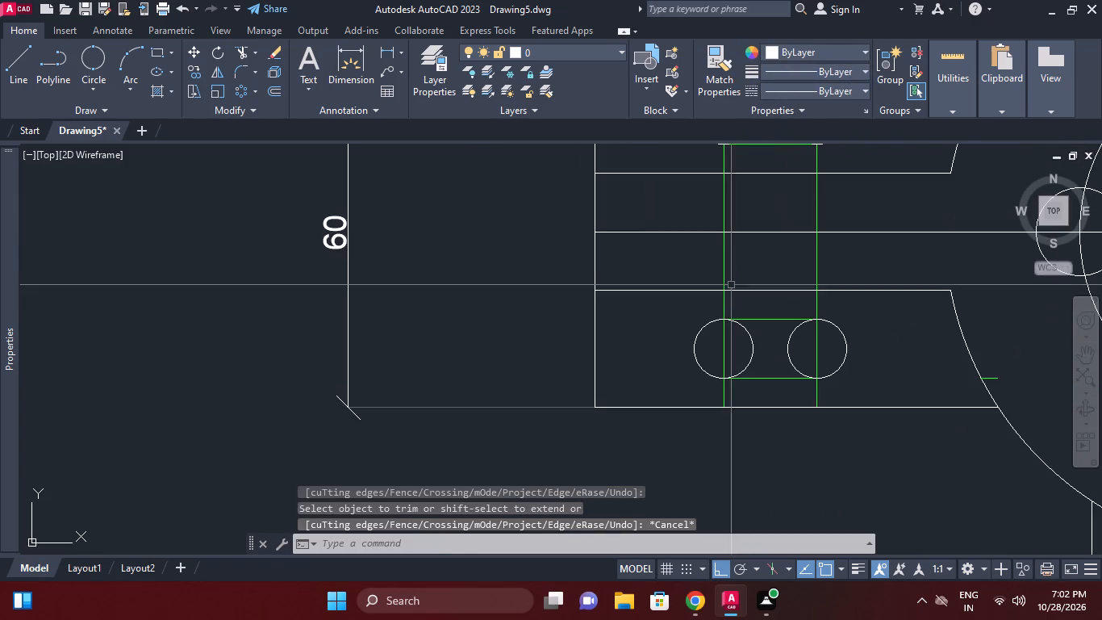
click(732, 267)
click(716, 264)
click(824, 264)
click(782, 255)
right_click(781, 255)
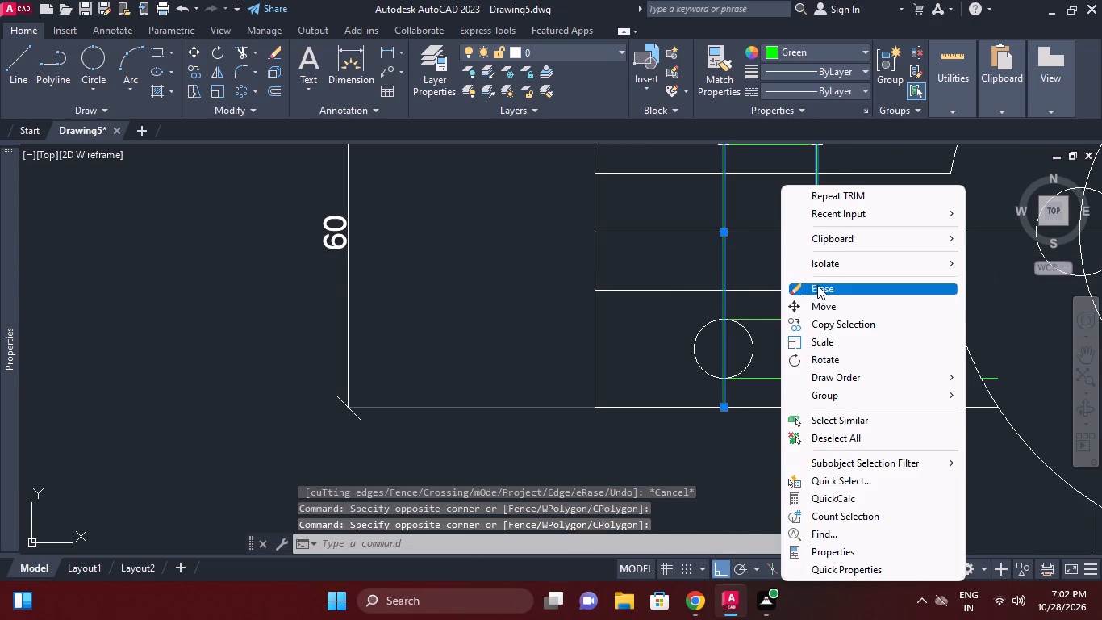
click(833, 292)
Erase the two leftover green line stubs lying just inside the round body's arc beside the left arm's upper and lower sections.
scroll(831, 279, down, 1)
middle_drag(808, 279, 674, 311)
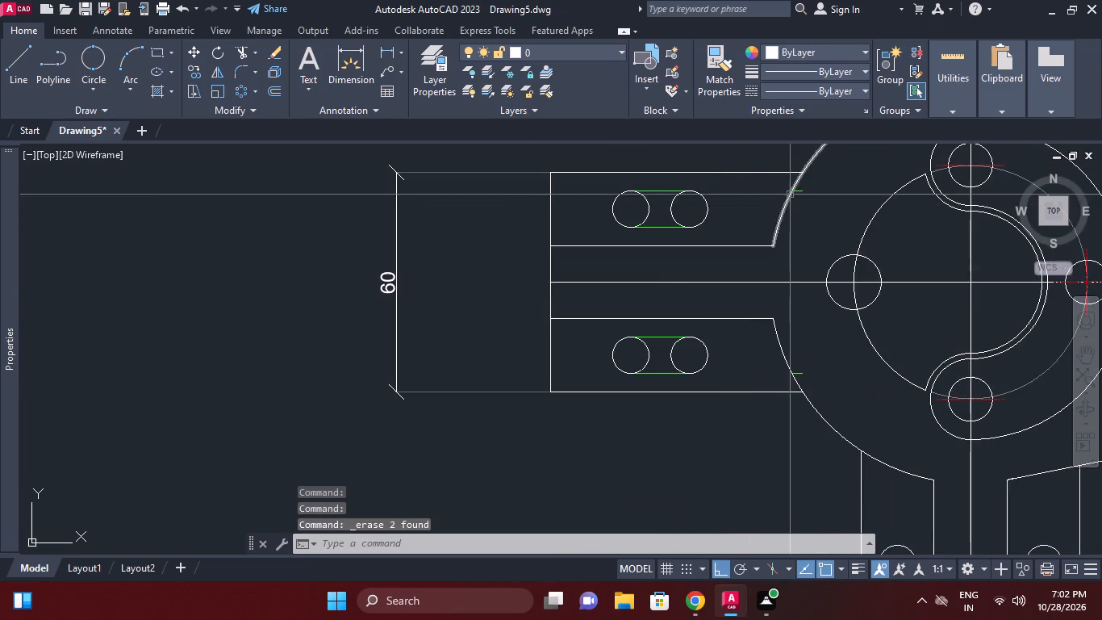
scroll(790, 195, up, 1)
click(779, 181)
click(808, 195)
middle_click(808, 195)
scroll(808, 195, down, 1)
scroll(808, 188, up, 2)
click(807, 187)
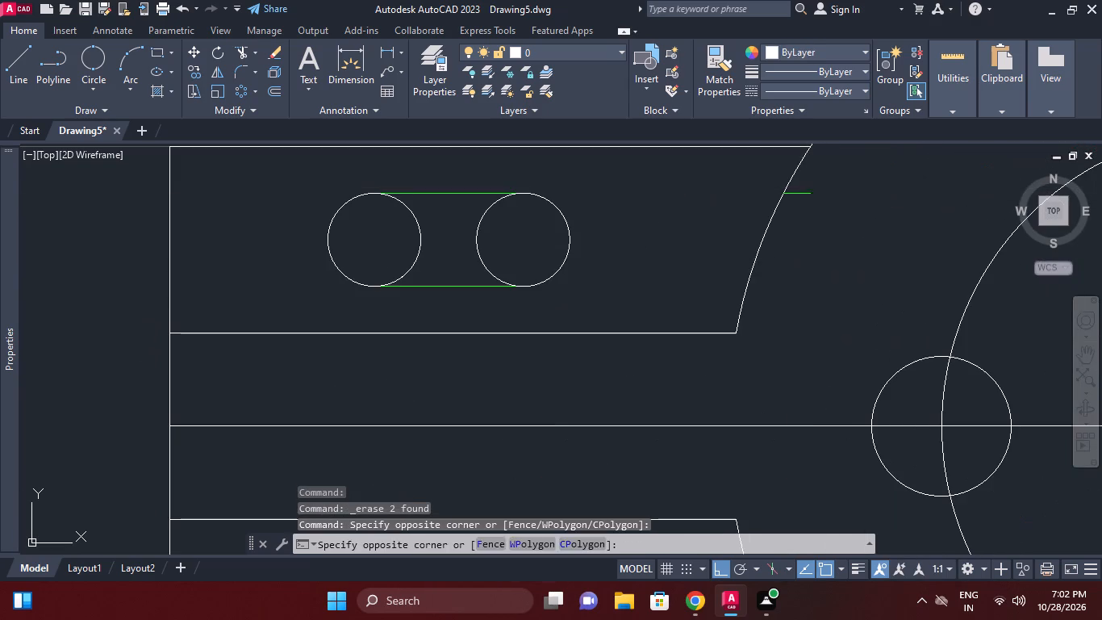
click(796, 199)
scroll(796, 199, down, 1)
middle_drag(763, 403, 771, 316)
scroll(812, 419, up, 2)
click(818, 406)
click(797, 335)
right_click(797, 335)
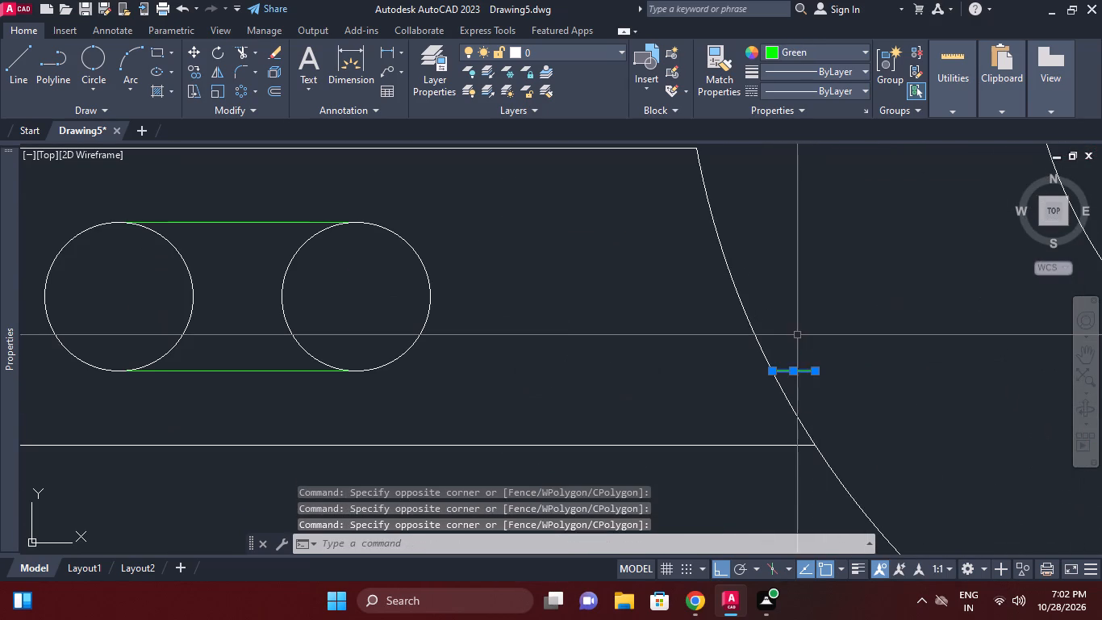
click(842, 289)
Match the properties of a white circle in the left arm's upper section onto the four green slot lines.
scroll(818, 294, down, 2)
middle_drag(818, 300, 836, 349)
scroll(693, 329, down, 2)
middle_drag(691, 332, 687, 362)
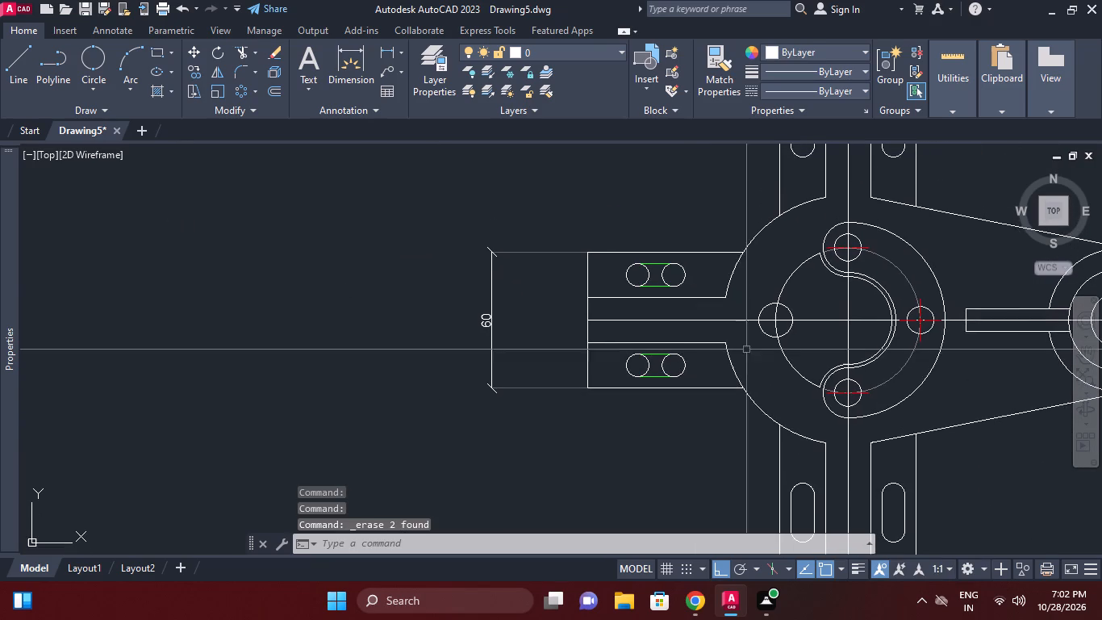
scroll(671, 304, up, 1)
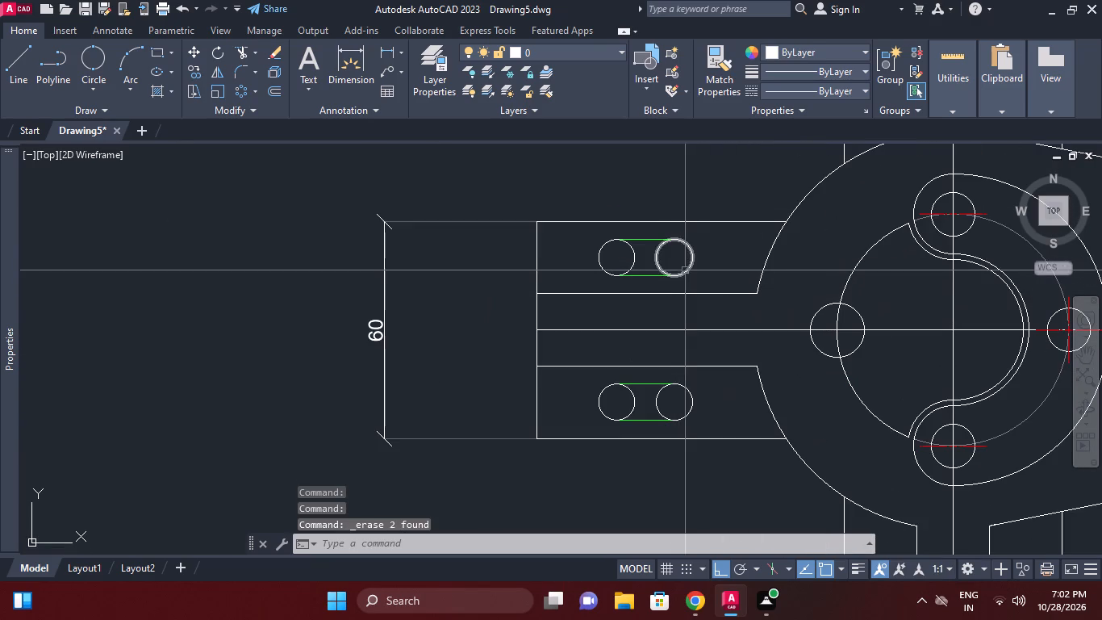
click(685, 270)
click(728, 65)
scroll(624, 254, up, 2)
click(650, 224)
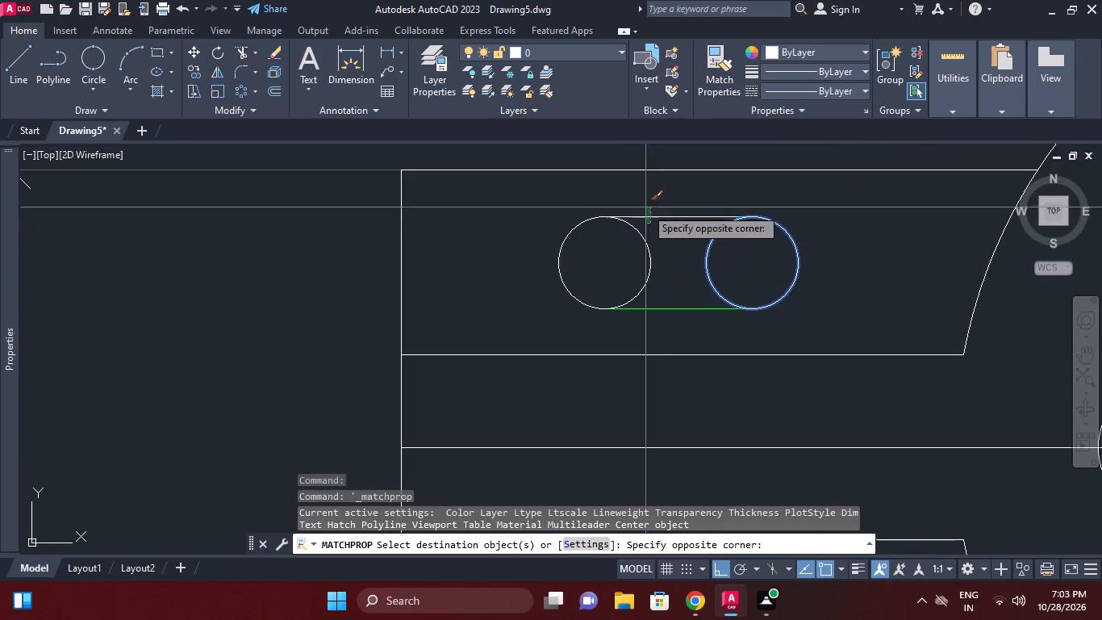
click(645, 206)
click(664, 305)
click(658, 313)
middle_drag(659, 302, 676, 226)
scroll(659, 302, down, 1)
middle_drag(673, 349, 678, 261)
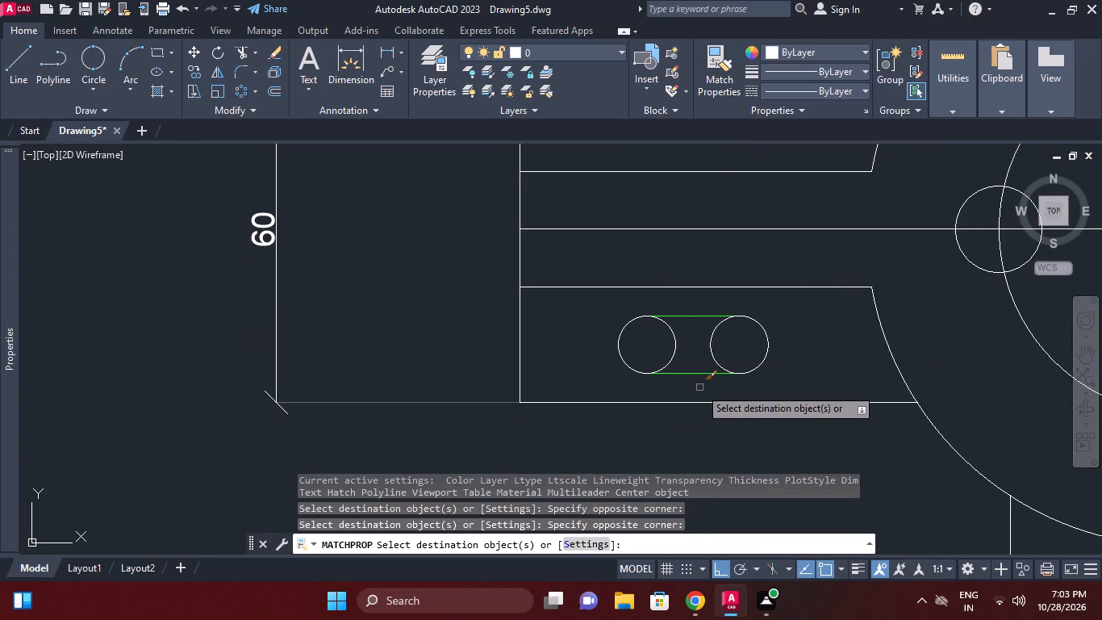
click(699, 384)
click(687, 358)
click(695, 326)
click(687, 292)
right_click(687, 292)
click(724, 302)
Trim the inner halves of the two circles in the left arm's upper section to leave a rounded slot outline.
scroll(679, 341, down, 1)
middle_drag(679, 341, 686, 354)
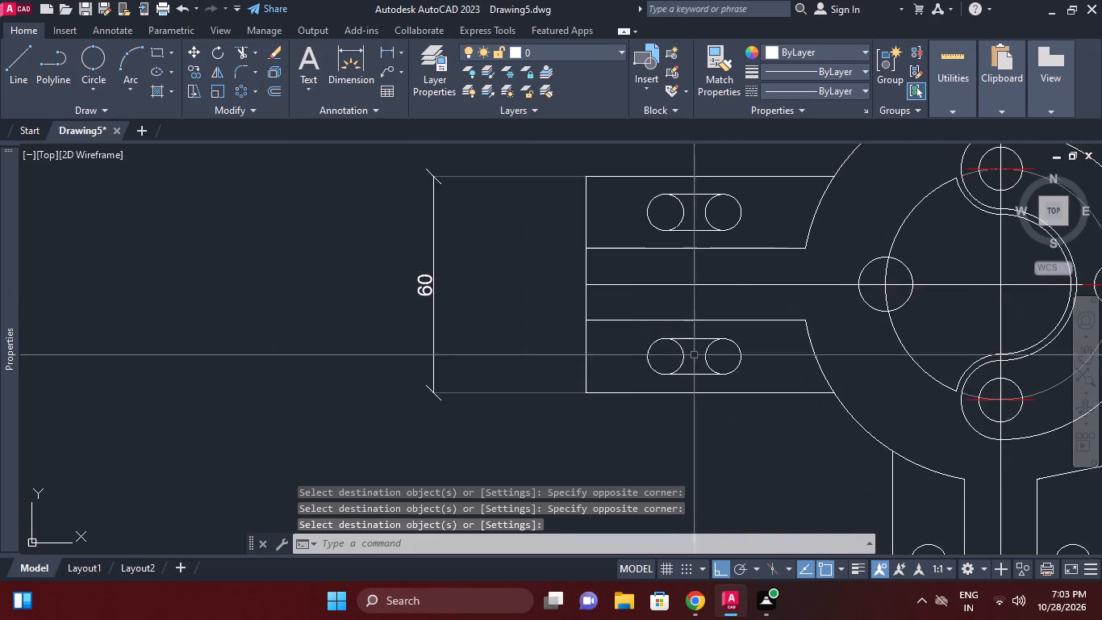
middle_drag(727, 301, 717, 308)
scroll(724, 313, down, 1)
scroll(421, 63, up, 1)
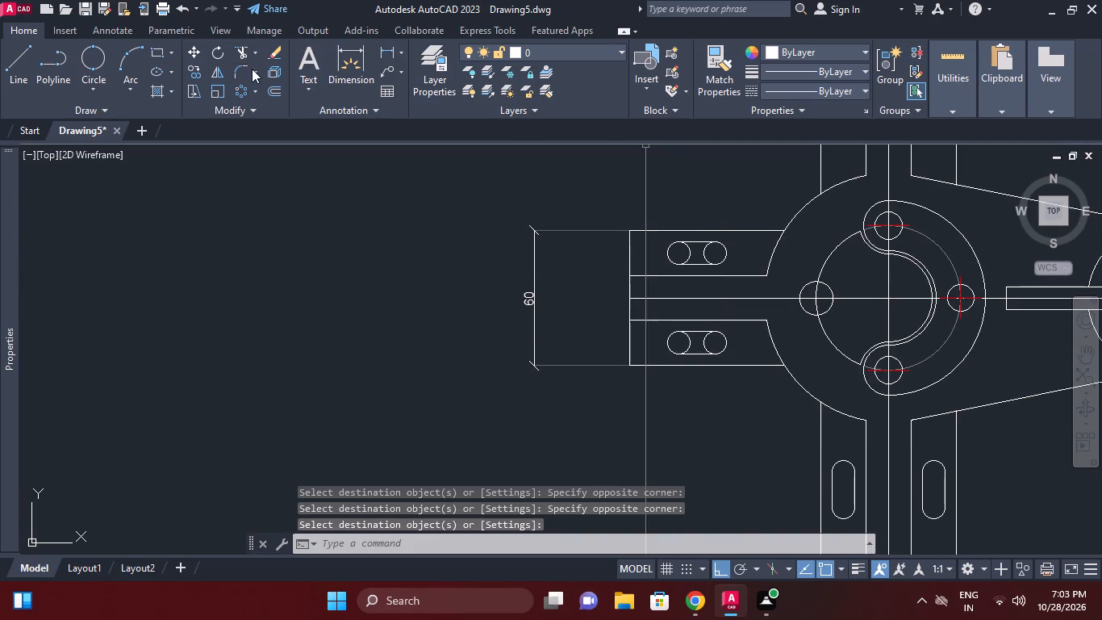
scroll(245, 55, up, 1)
click(245, 55)
right_click(386, 233)
click(446, 251)
scroll(649, 272, up, 2)
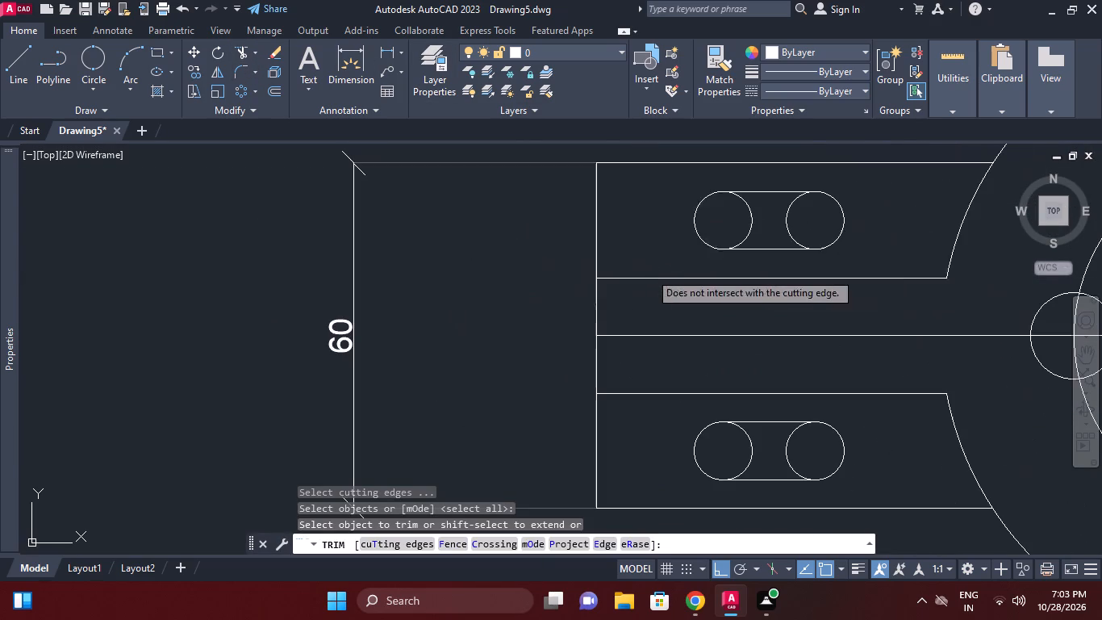
click(795, 223)
click(742, 217)
right_click(742, 217)
click(758, 234)
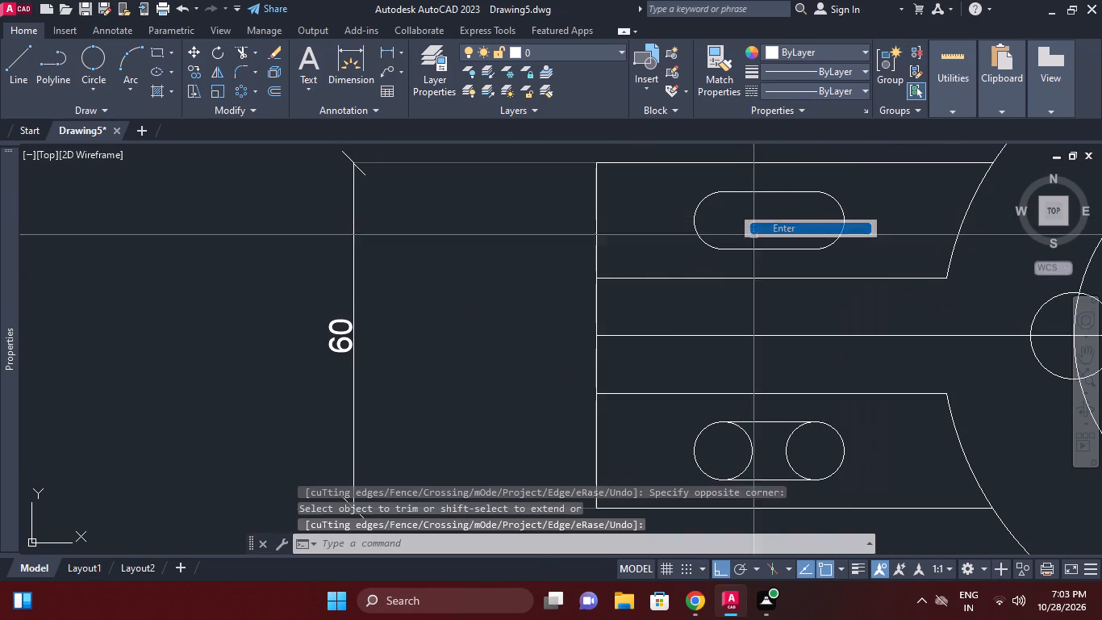
Trim the inner halves of the two circles in the left arm's lower section to leave a rounded slot outline.
middle_drag(743, 259, 741, 243)
right_click(741, 243)
click(774, 255)
middle_drag(755, 311, 757, 249)
right_click(774, 367)
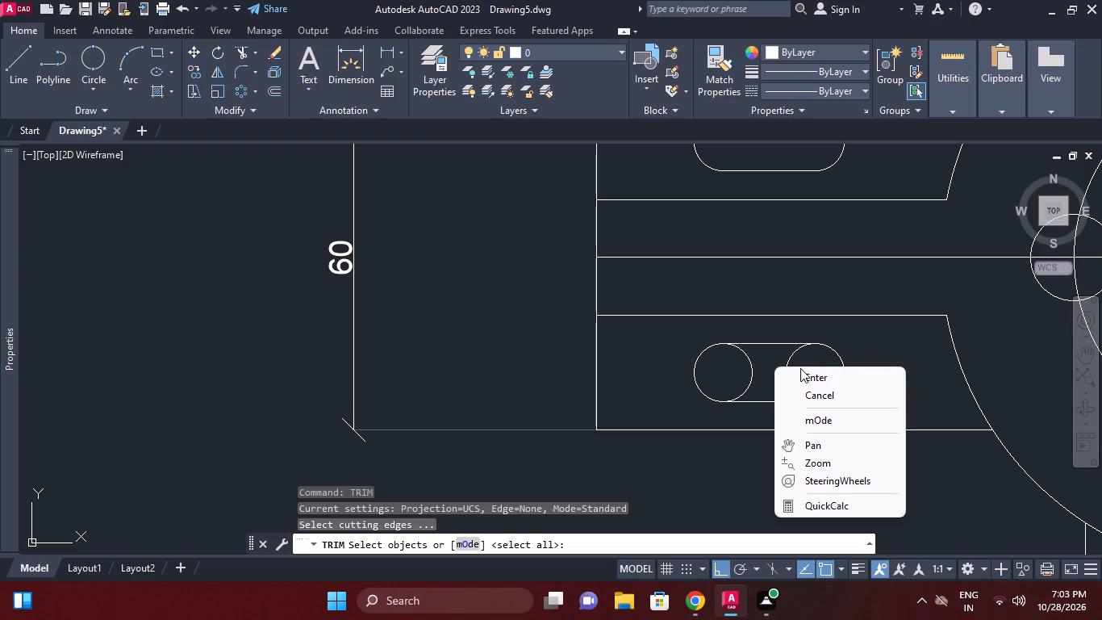
double_click(802, 372)
click(743, 371)
right_click(743, 371)
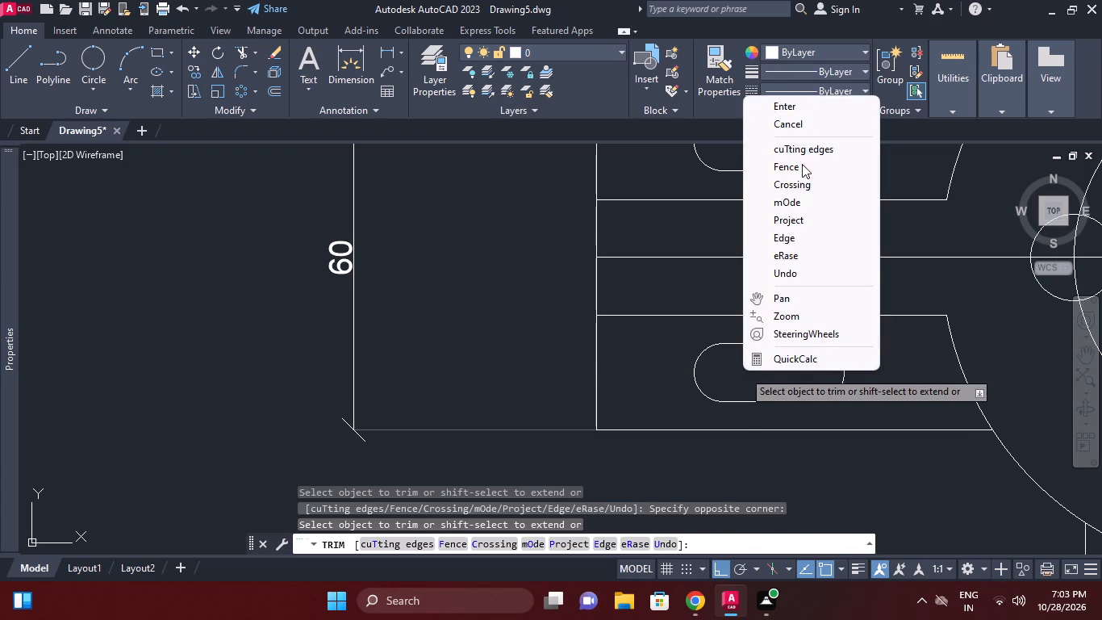
click(801, 104)
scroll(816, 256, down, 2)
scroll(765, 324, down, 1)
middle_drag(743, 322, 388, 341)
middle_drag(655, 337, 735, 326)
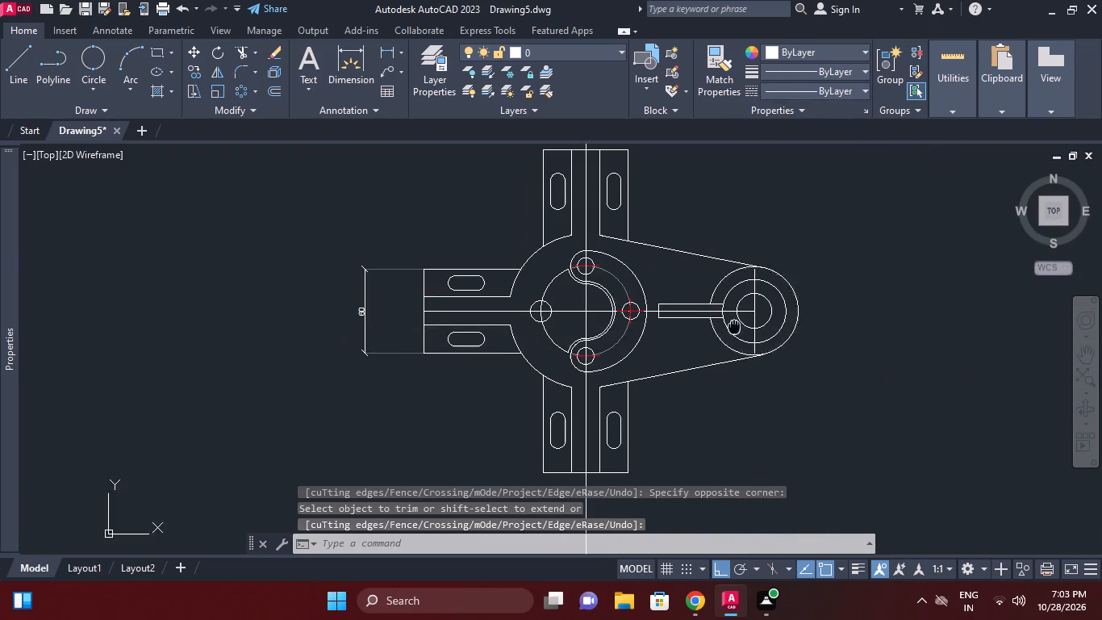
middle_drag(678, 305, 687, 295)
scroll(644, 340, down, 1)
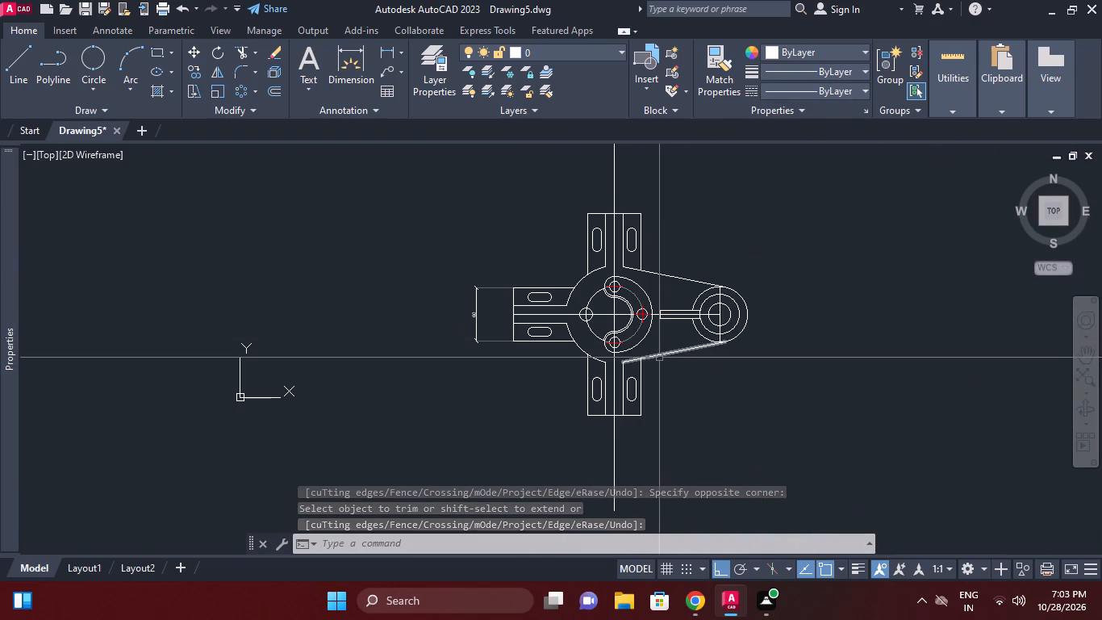
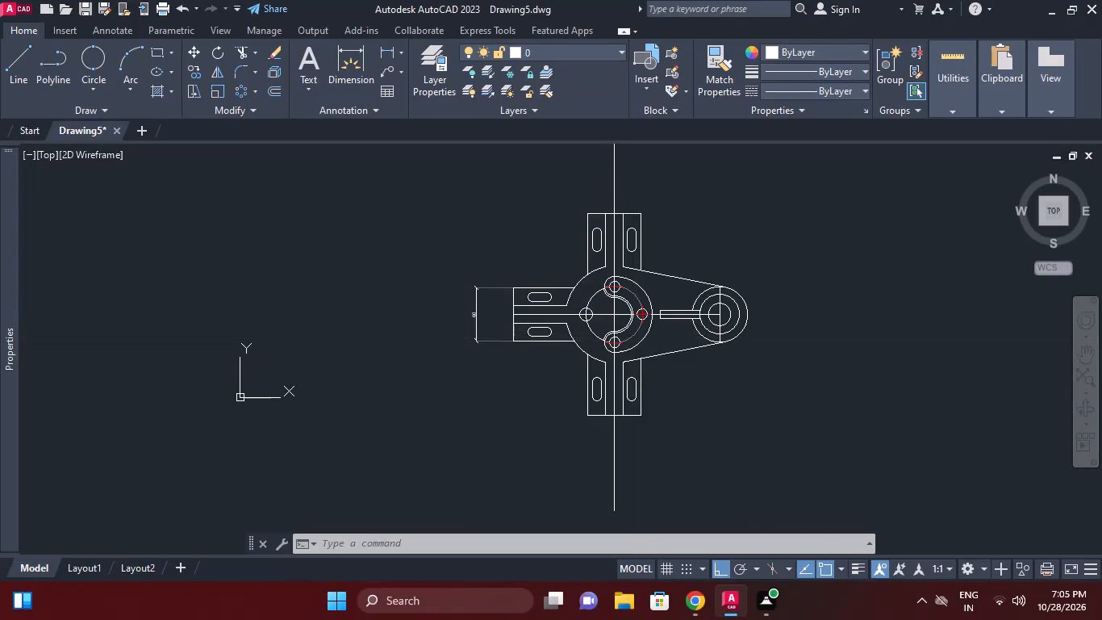
Fillet the upper arm's two outer end corners with an 8 mm radius.
middle_drag(747, 355, 767, 338)
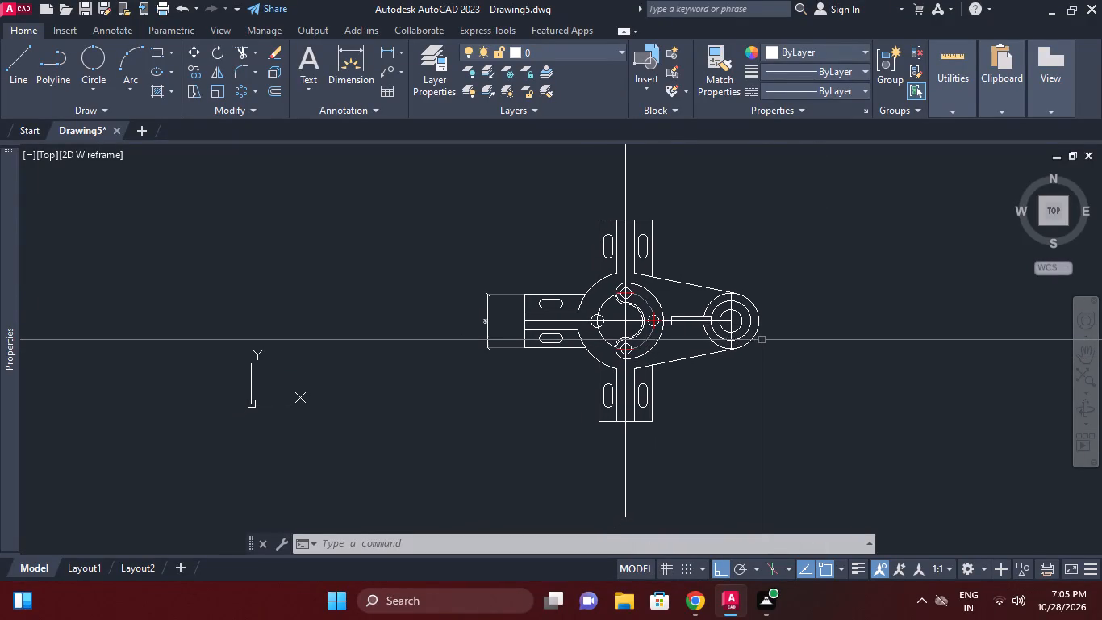
middle_drag(758, 341, 772, 339)
middle_drag(743, 349, 750, 335)
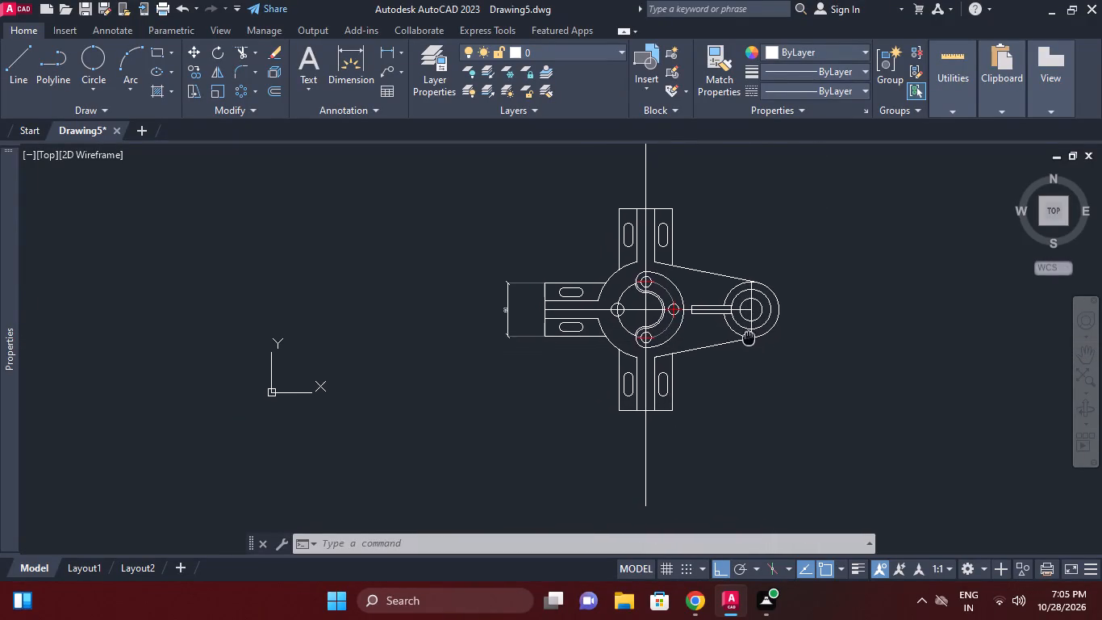
middle_drag(750, 335, 750, 333)
scroll(605, 322, up, 1)
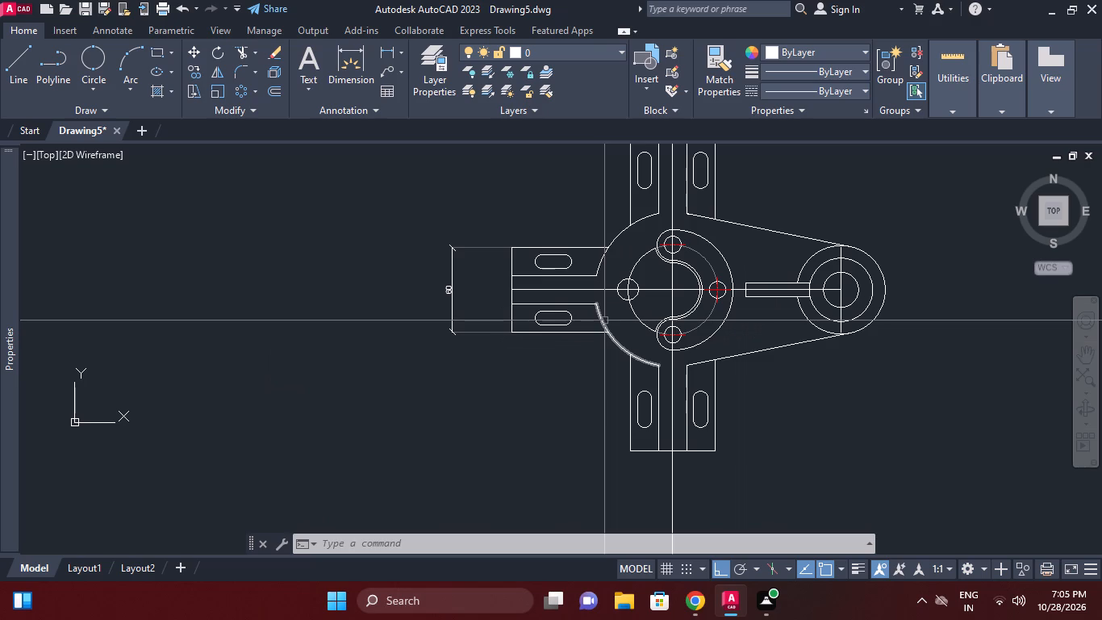
middle_drag(658, 298, 632, 397)
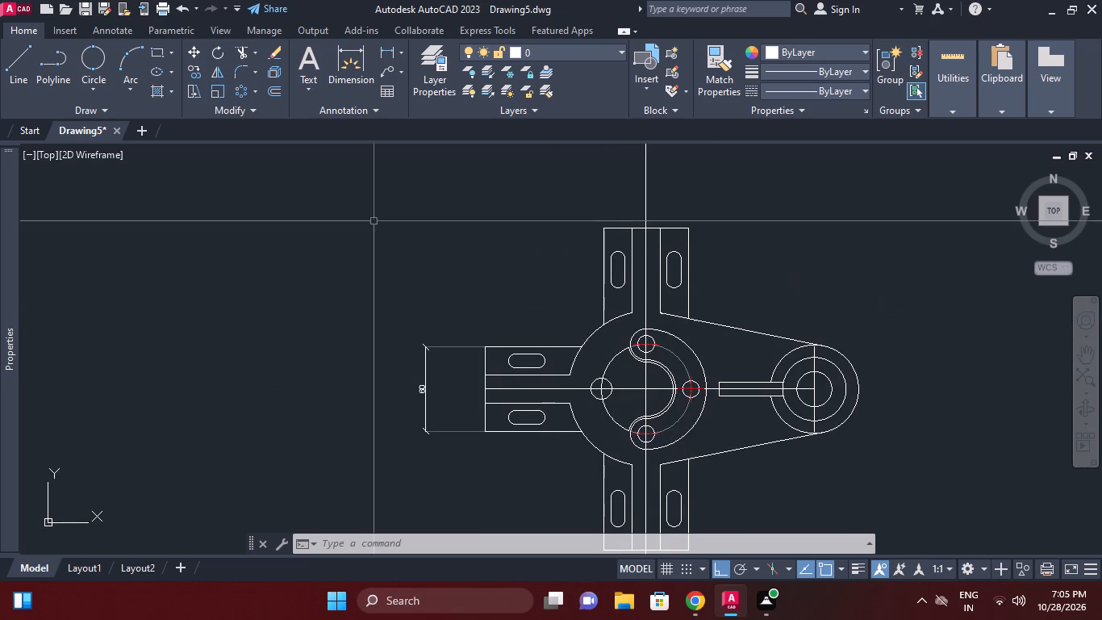
click(234, 80)
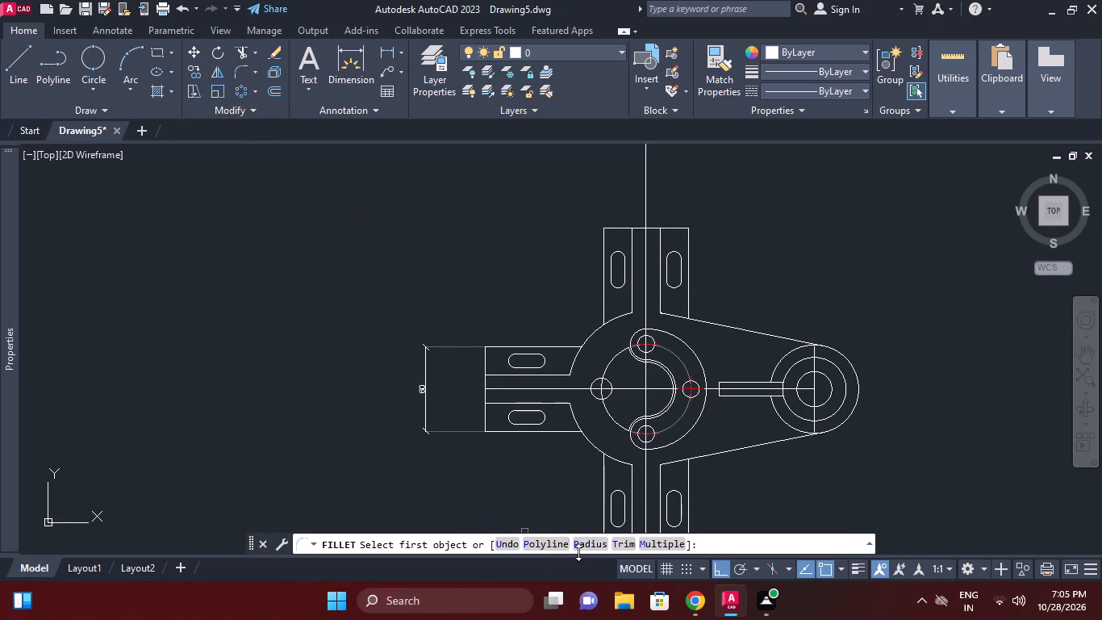
click(577, 545)
key(8)
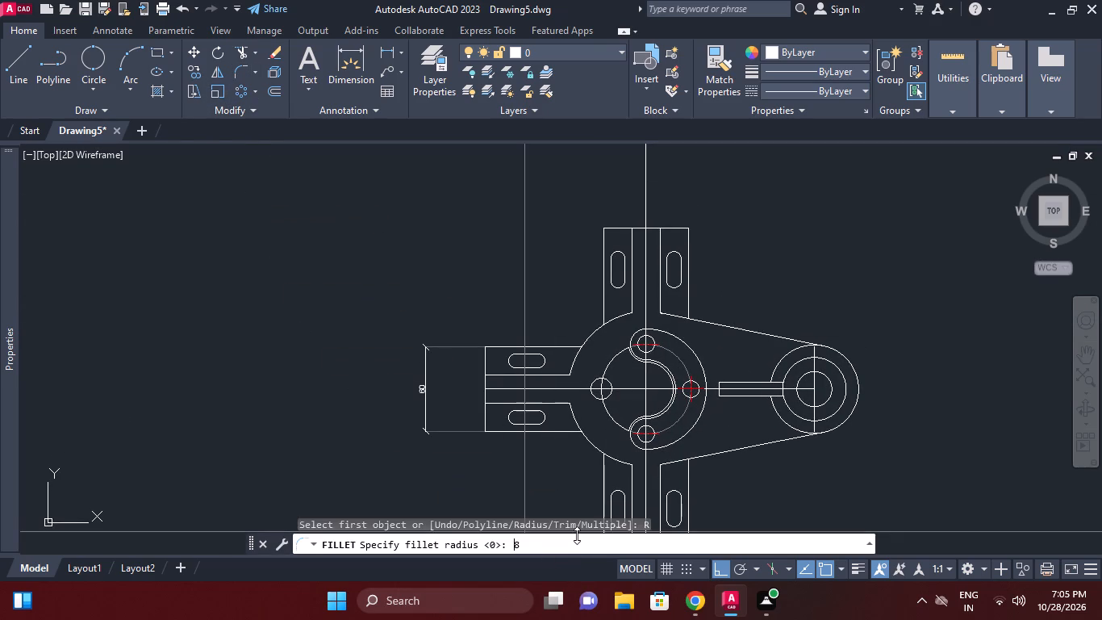
key(Return)
scroll(671, 224, up, 1)
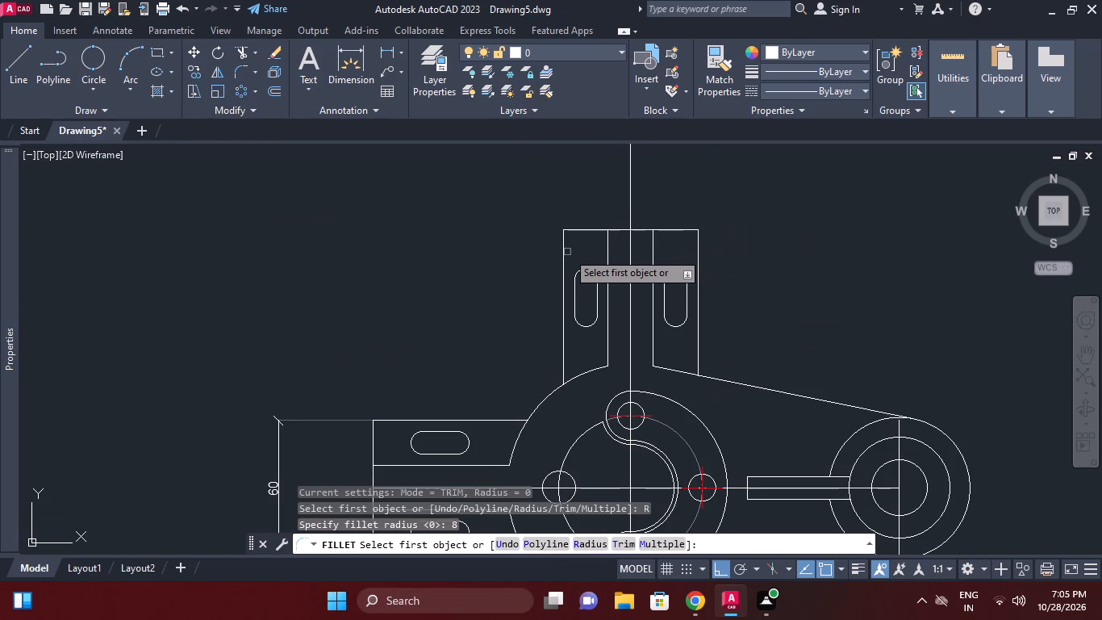
click(566, 250)
click(579, 231)
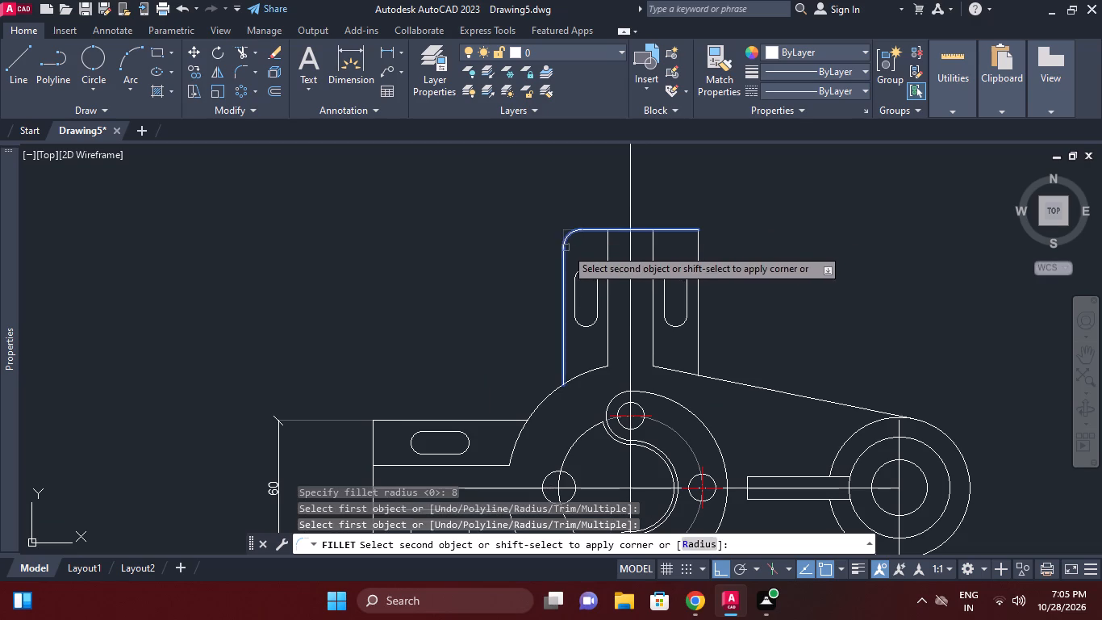
click(566, 247)
right_click(742, 242)
click(783, 248)
click(692, 232)
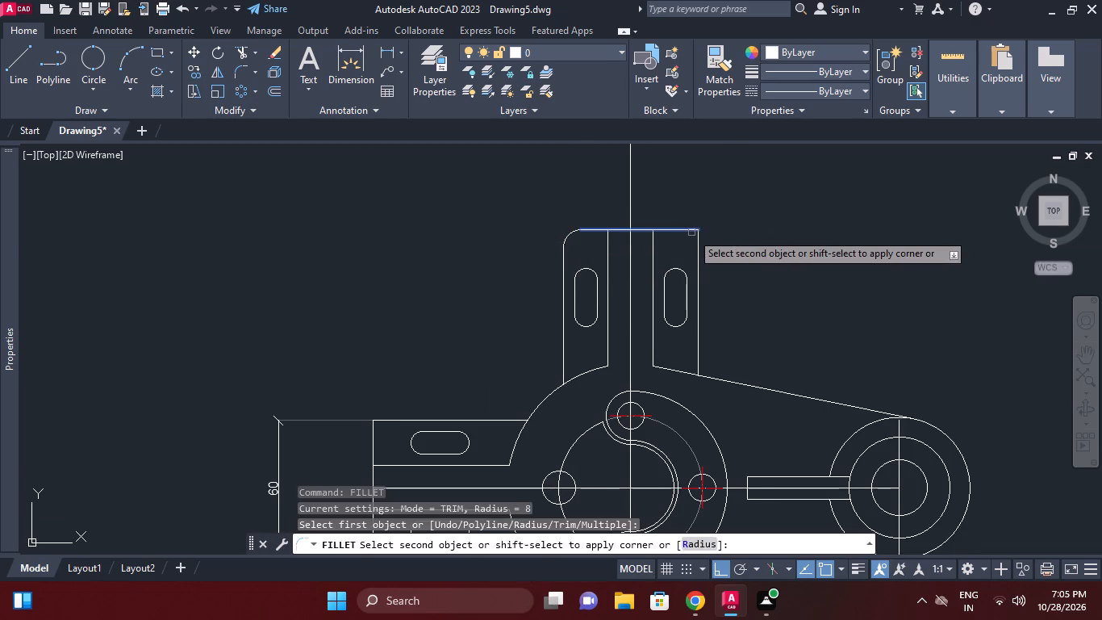
click(698, 243)
middle_drag(754, 258, 743, 220)
scroll(753, 258, down, 1)
Fillet the left arm's upper and lower outer corners with the same 8 mm radius.
right_click(762, 250)
click(785, 254)
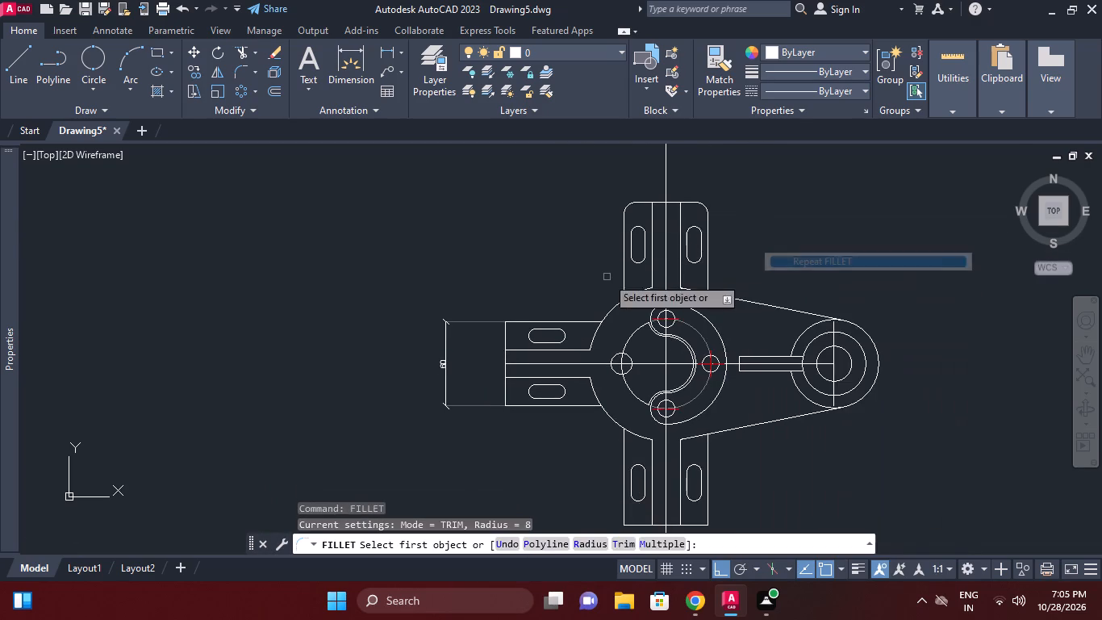
scroll(505, 312, up, 2)
click(504, 356)
click(512, 338)
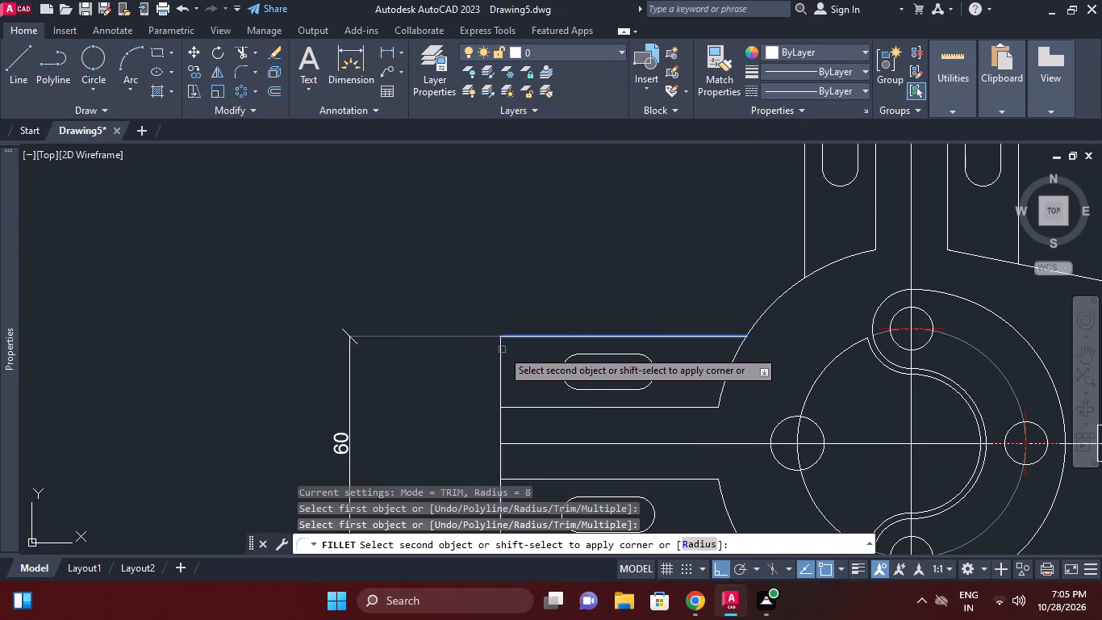
click(502, 350)
right_click(515, 315)
click(556, 274)
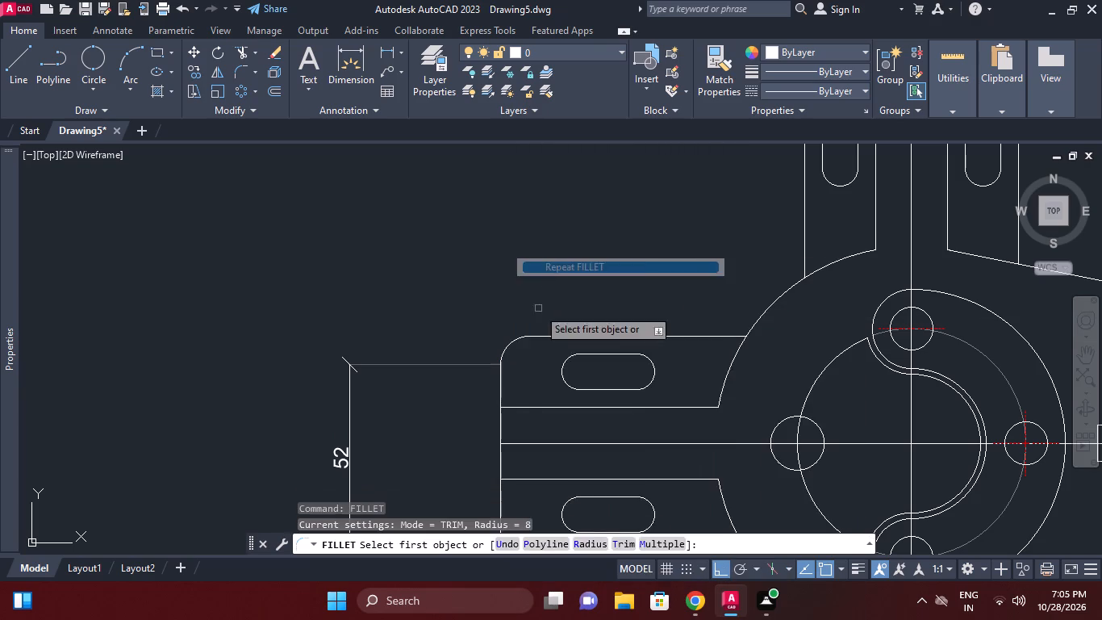
middle_drag(538, 332, 565, 205)
click(526, 396)
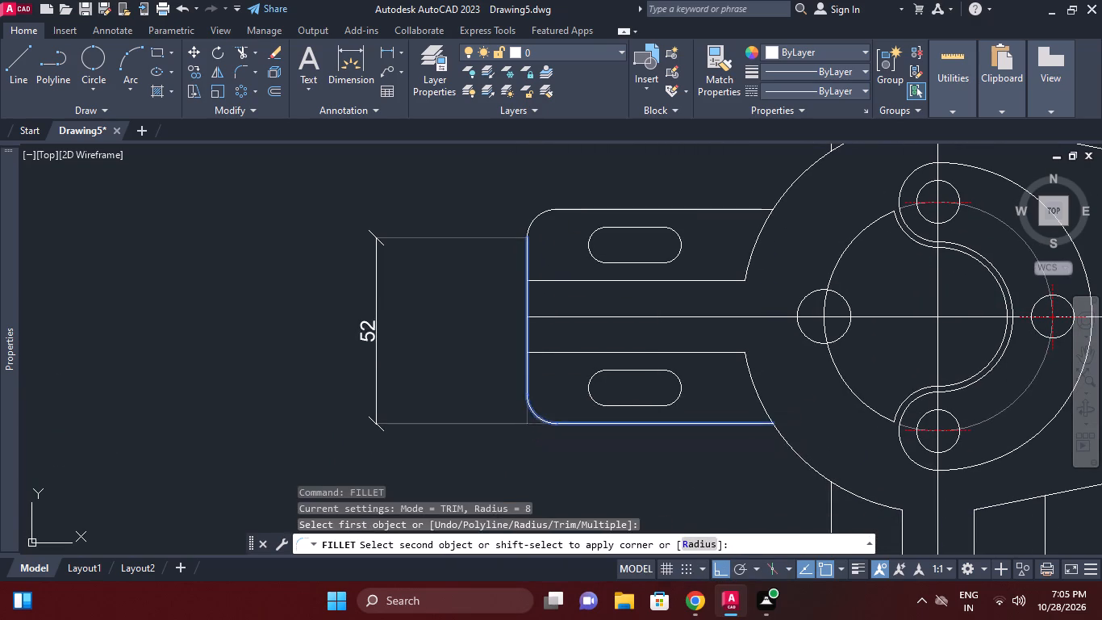
click(536, 423)
scroll(542, 423, down, 1)
middle_drag(541, 419, 533, 360)
Fillet the lower arm's two bottom corners with the same 8 mm radius.
right_click(672, 369)
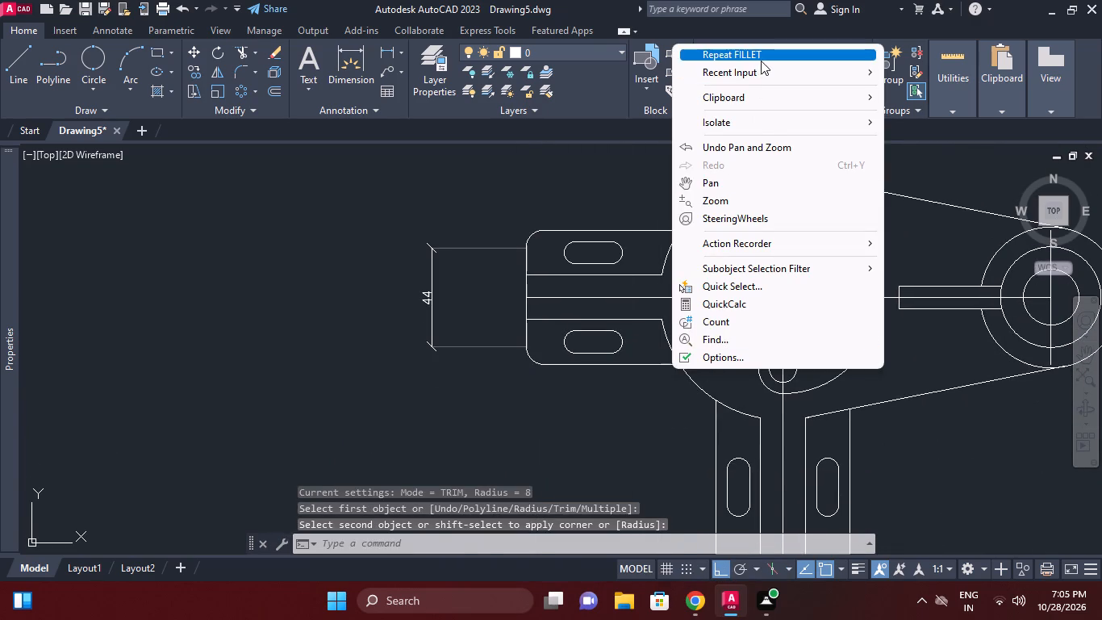
click(761, 61)
middle_drag(716, 347, 680, 207)
click(678, 404)
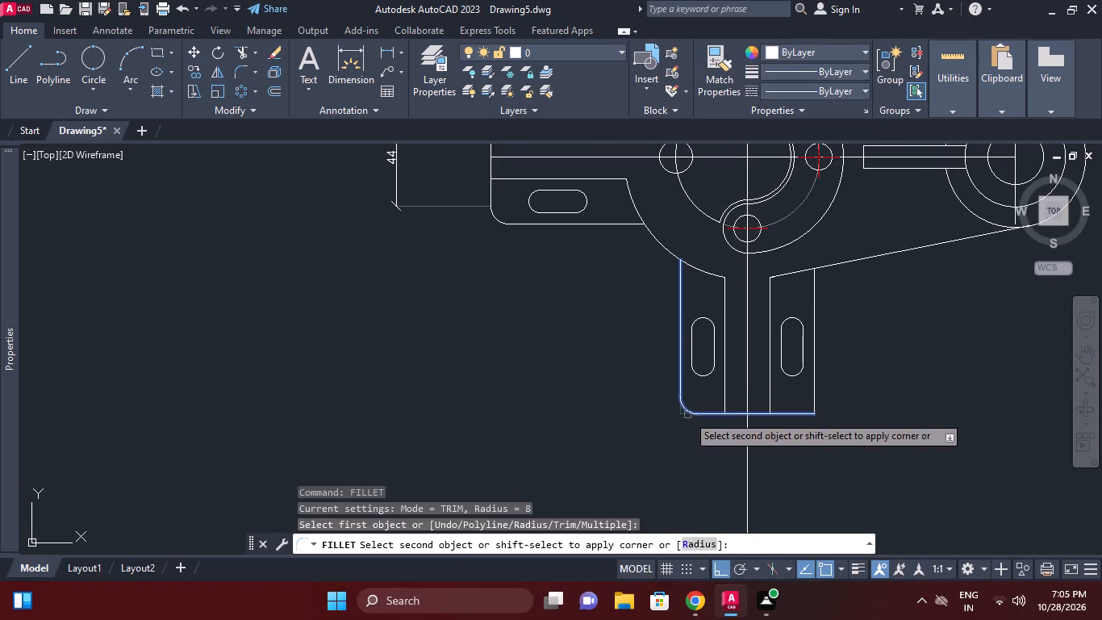
click(687, 415)
right_click(847, 438)
click(927, 126)
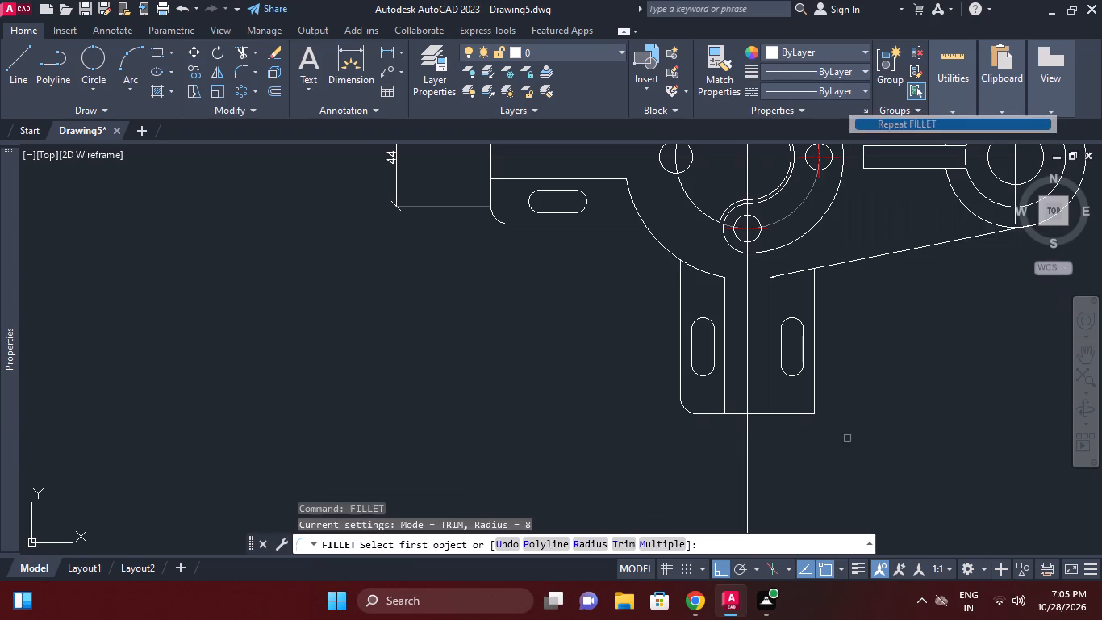
click(788, 417)
click(817, 388)
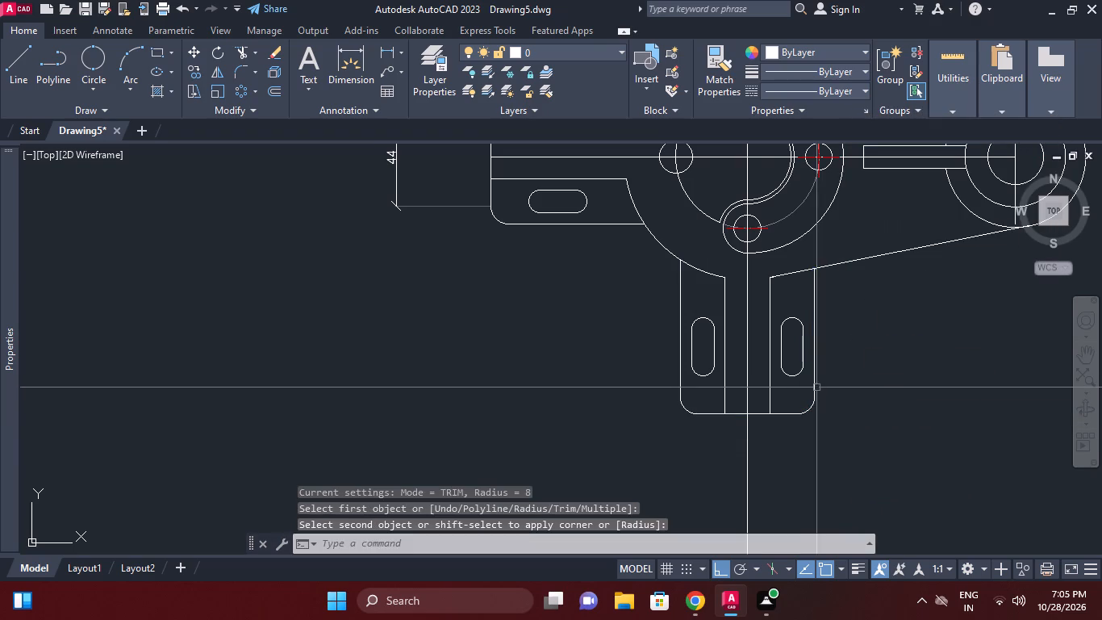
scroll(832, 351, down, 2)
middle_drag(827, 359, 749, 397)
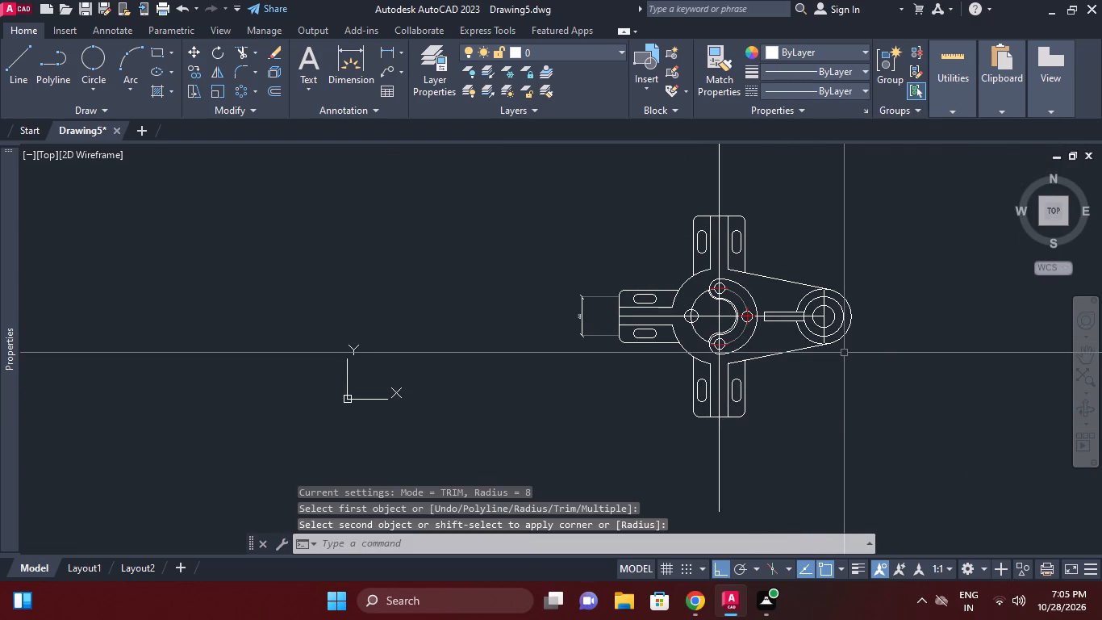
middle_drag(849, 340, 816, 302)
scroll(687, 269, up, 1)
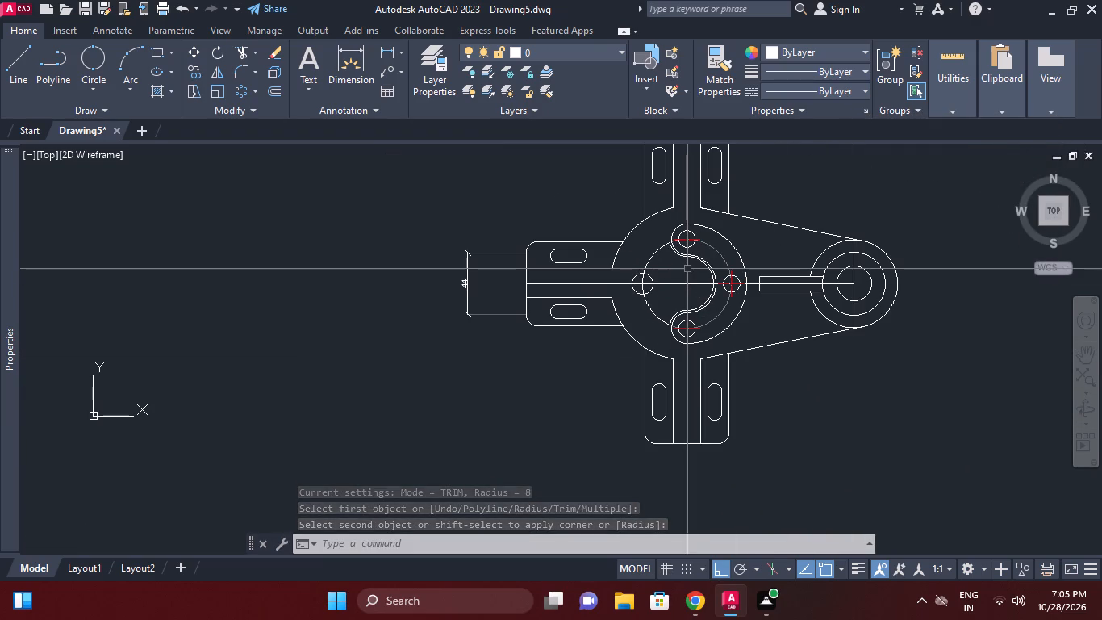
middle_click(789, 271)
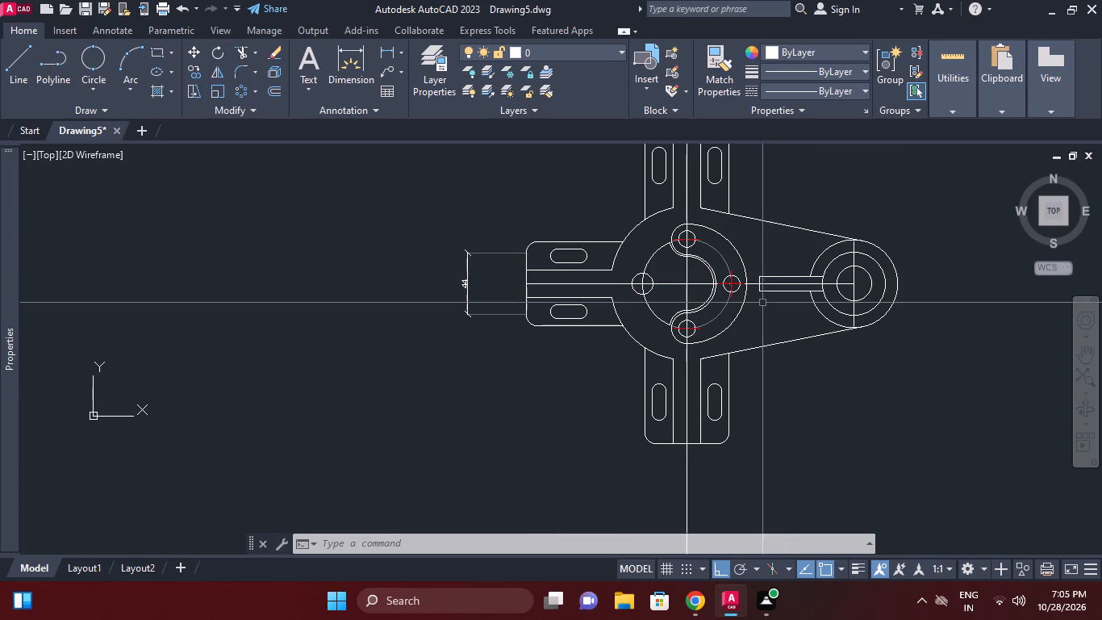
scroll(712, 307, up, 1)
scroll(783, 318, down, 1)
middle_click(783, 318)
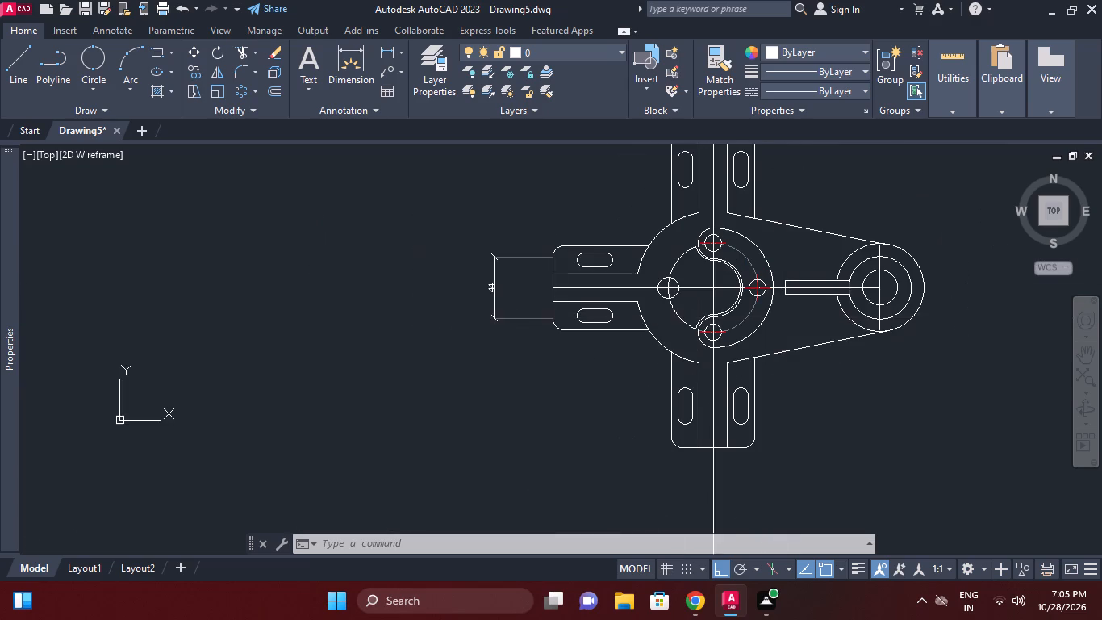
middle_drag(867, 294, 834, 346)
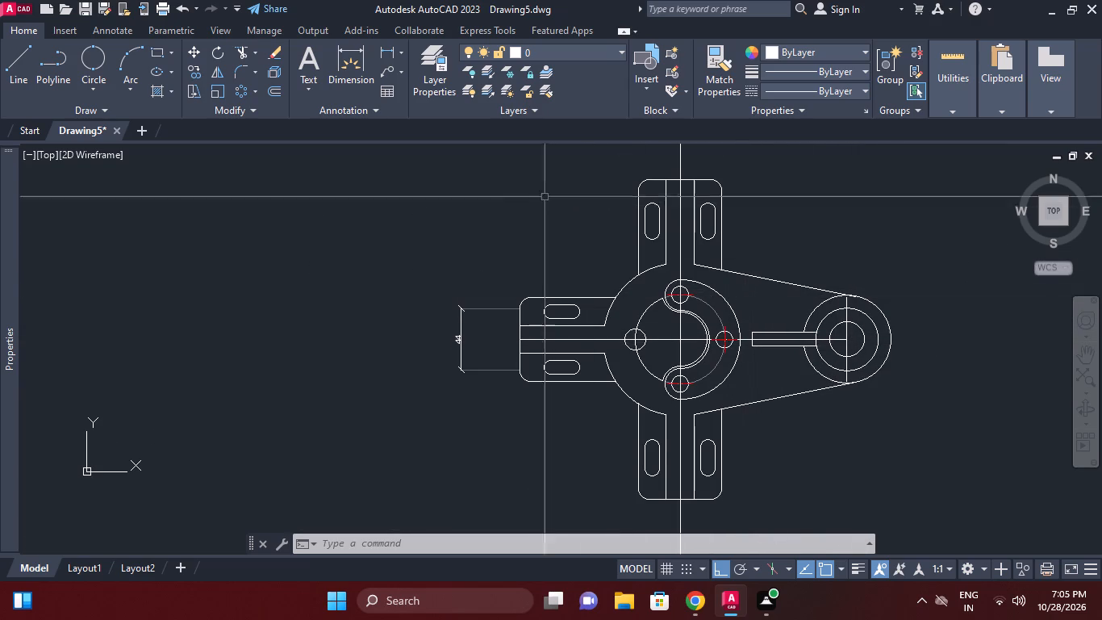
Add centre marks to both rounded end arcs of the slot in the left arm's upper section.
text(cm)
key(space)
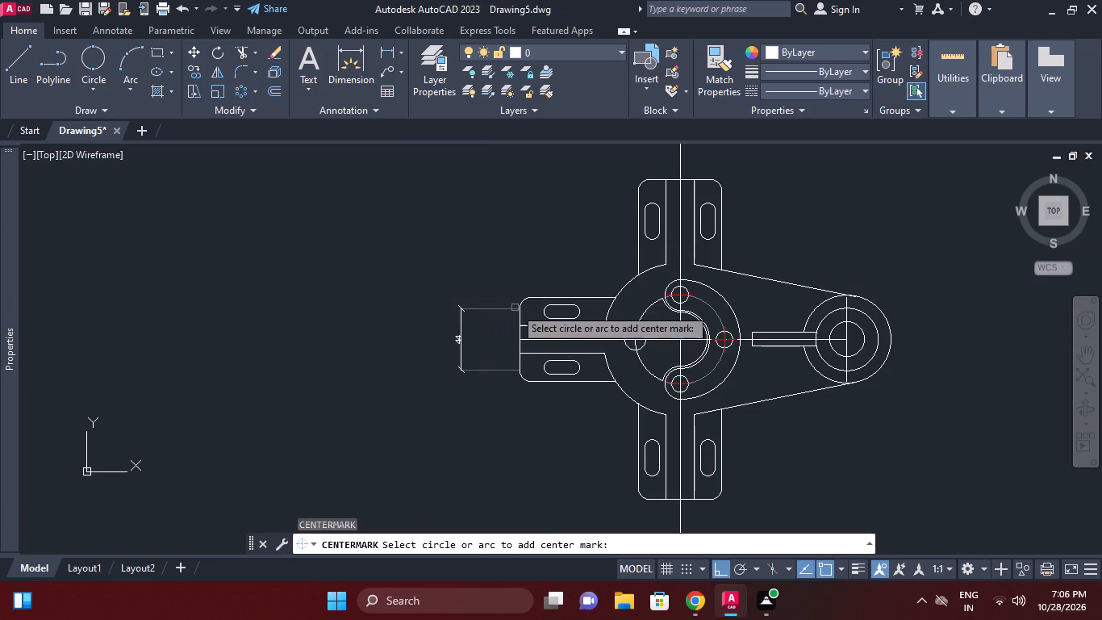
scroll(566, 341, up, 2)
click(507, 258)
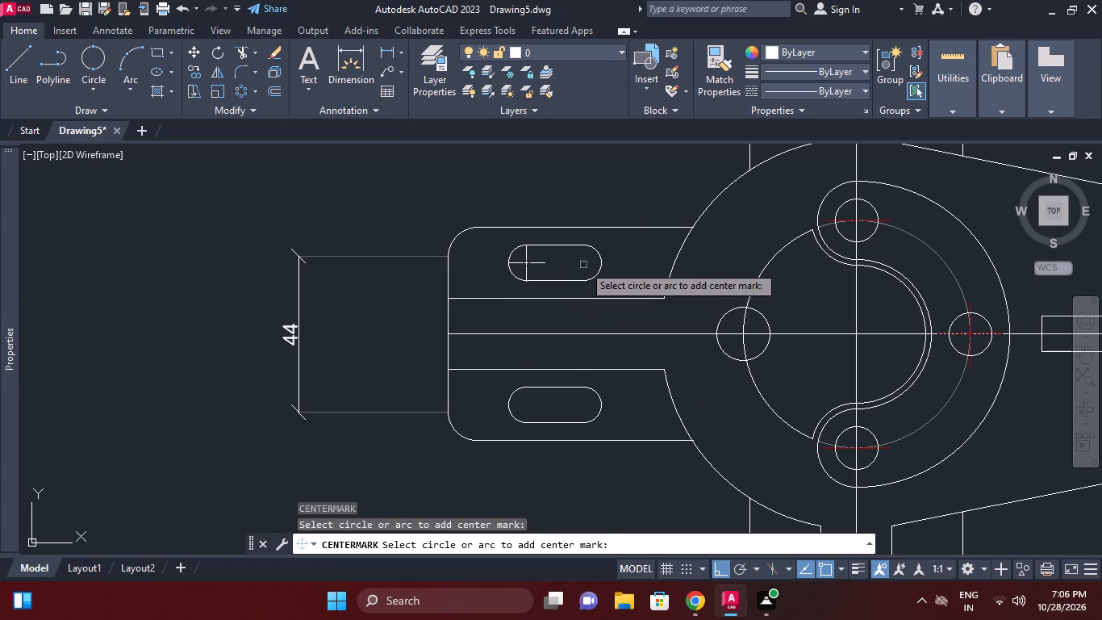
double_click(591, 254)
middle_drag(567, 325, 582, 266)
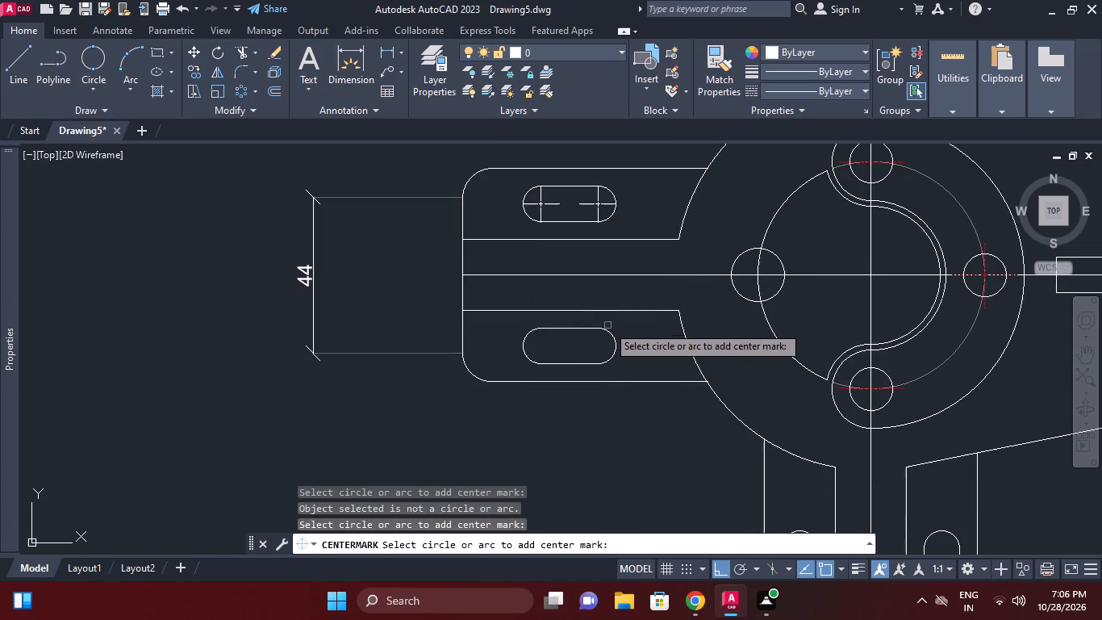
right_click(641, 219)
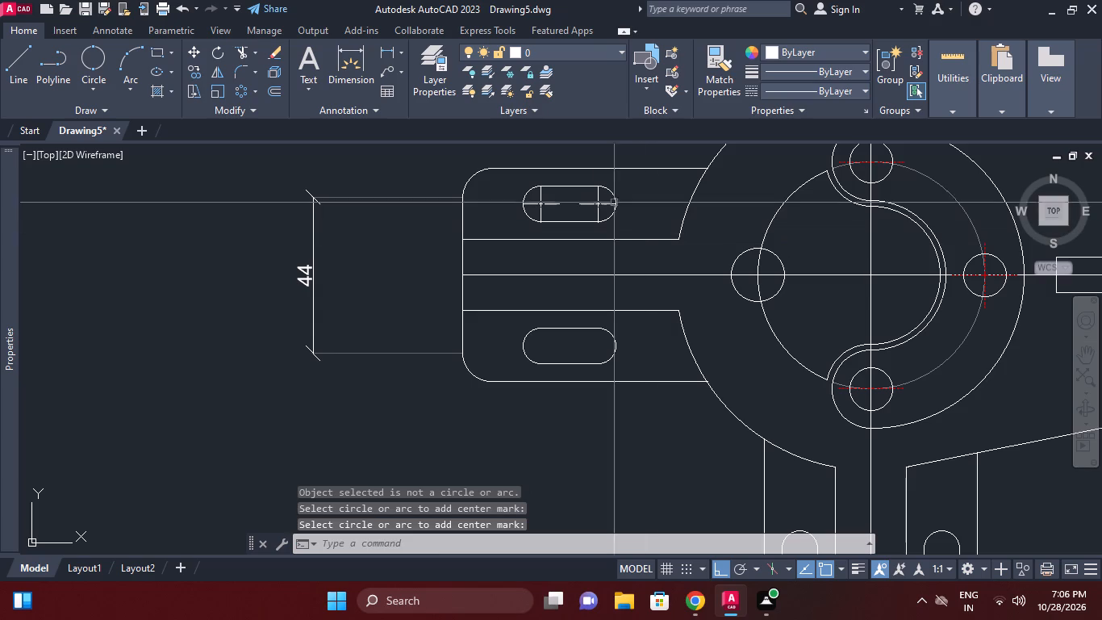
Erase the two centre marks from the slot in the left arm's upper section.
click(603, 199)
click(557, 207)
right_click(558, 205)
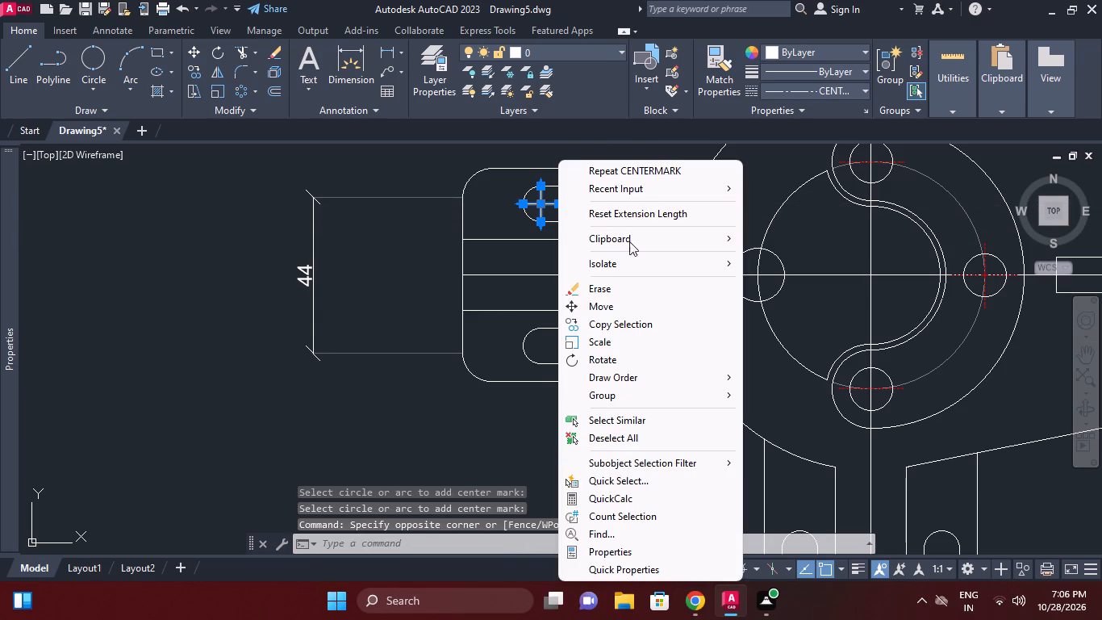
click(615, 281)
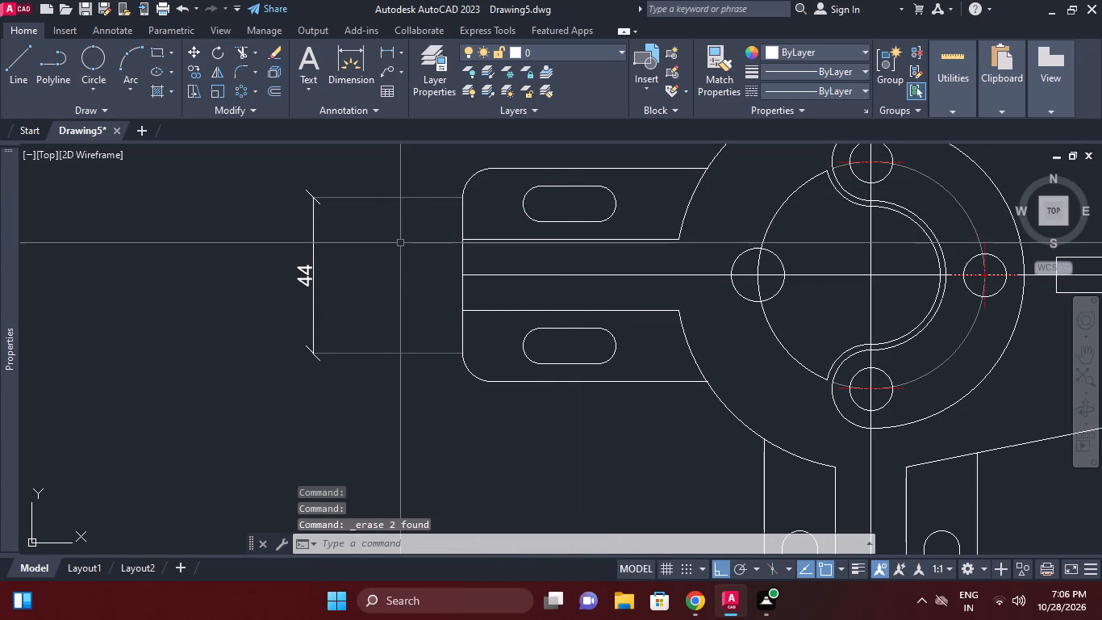
Offset the rounded end arcs of both left-arm slots outward by 3 mm.
text(o)
key(space)
key(3)
key(Return)
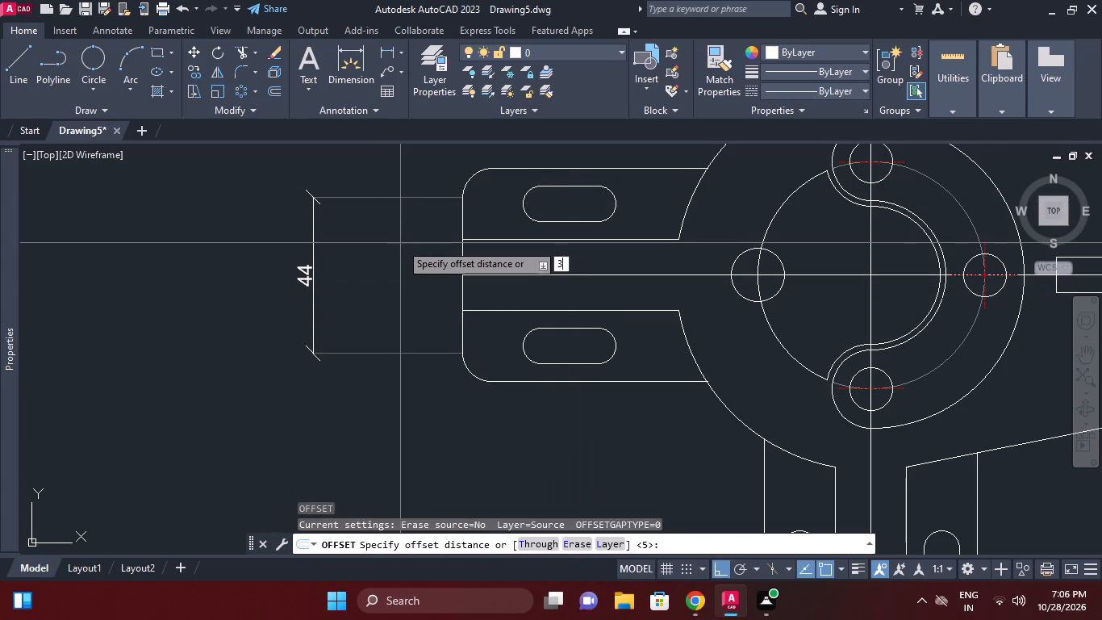
click(525, 194)
click(518, 191)
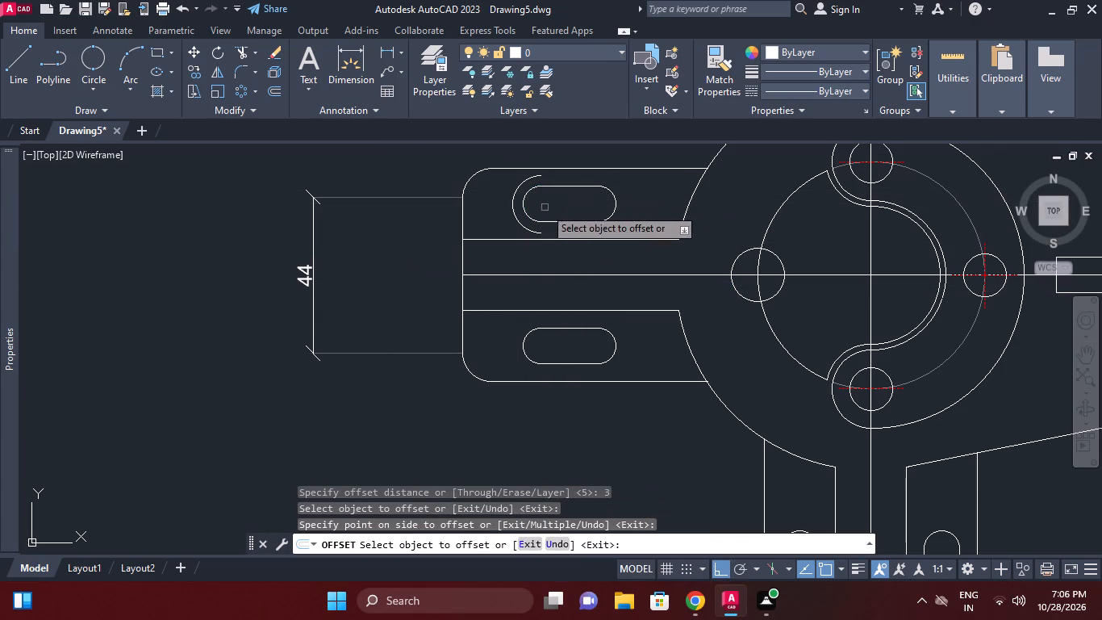
click(616, 195)
click(624, 192)
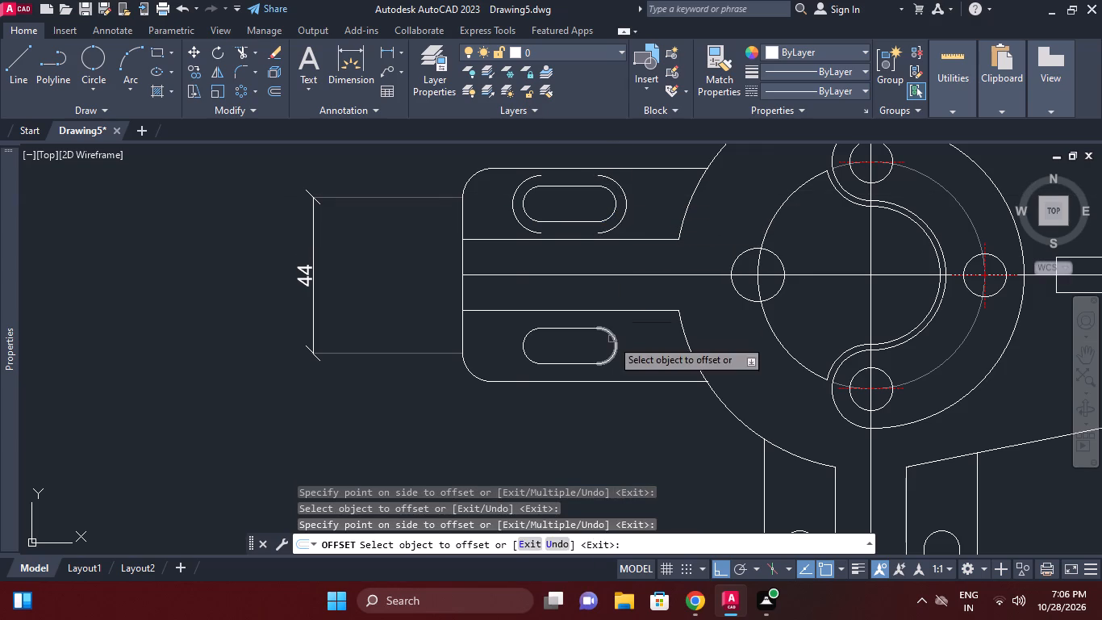
click(612, 340)
click(620, 336)
click(524, 345)
click(507, 335)
Offset the rounded end arcs of both upper-arm slots outward by the same 3 mm.
middle_drag(705, 332, 586, 371)
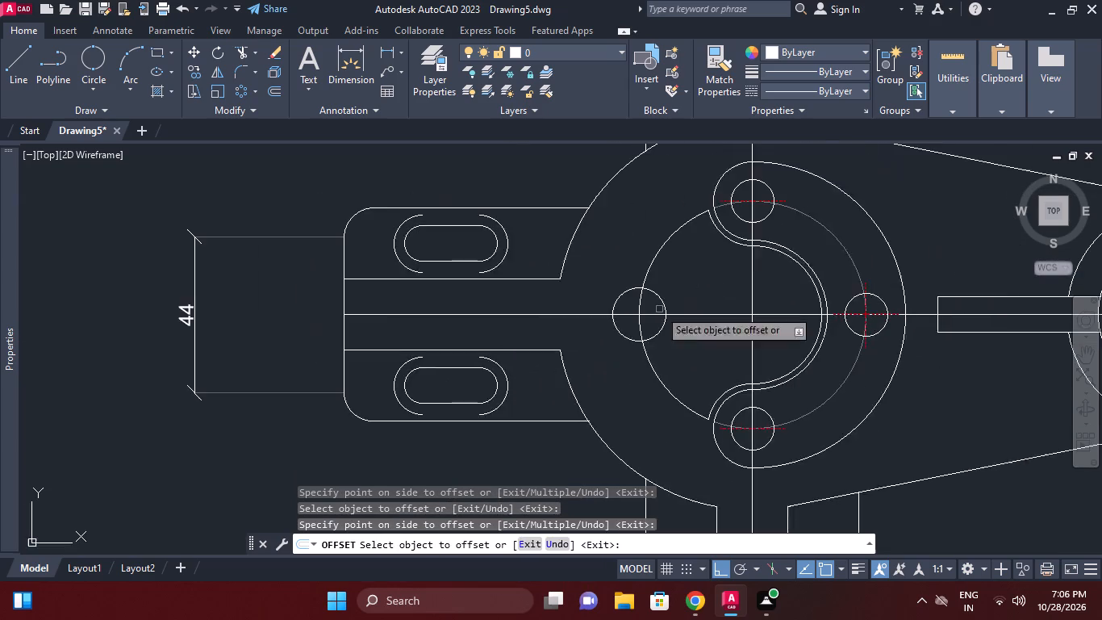
middle_drag(782, 178, 737, 298)
middle_drag(683, 242, 664, 336)
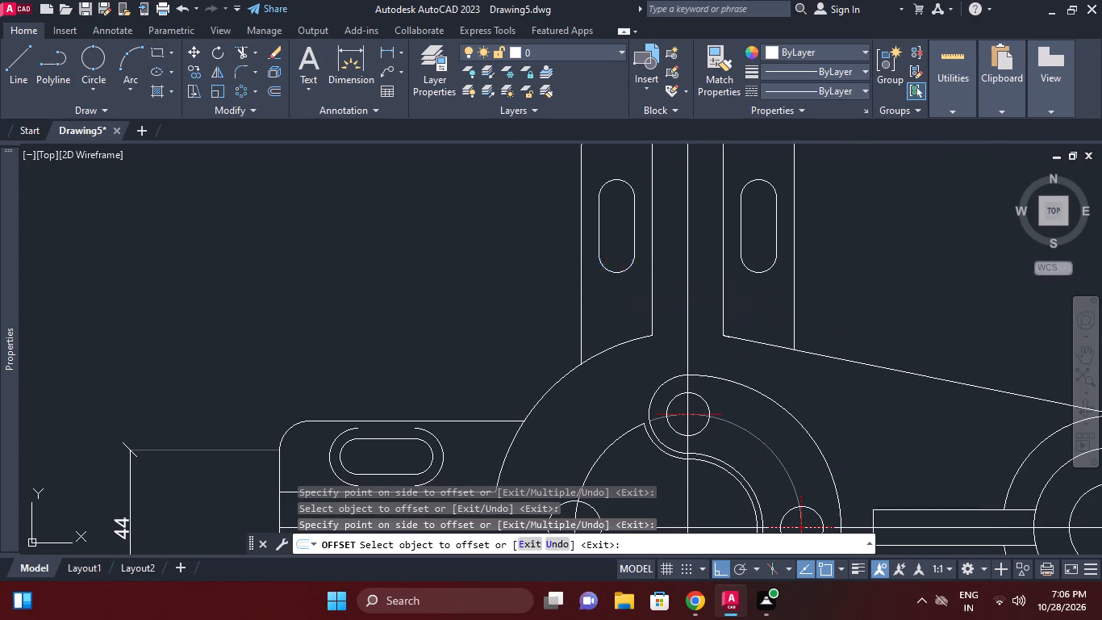
click(621, 273)
click(620, 296)
click(624, 181)
click(624, 164)
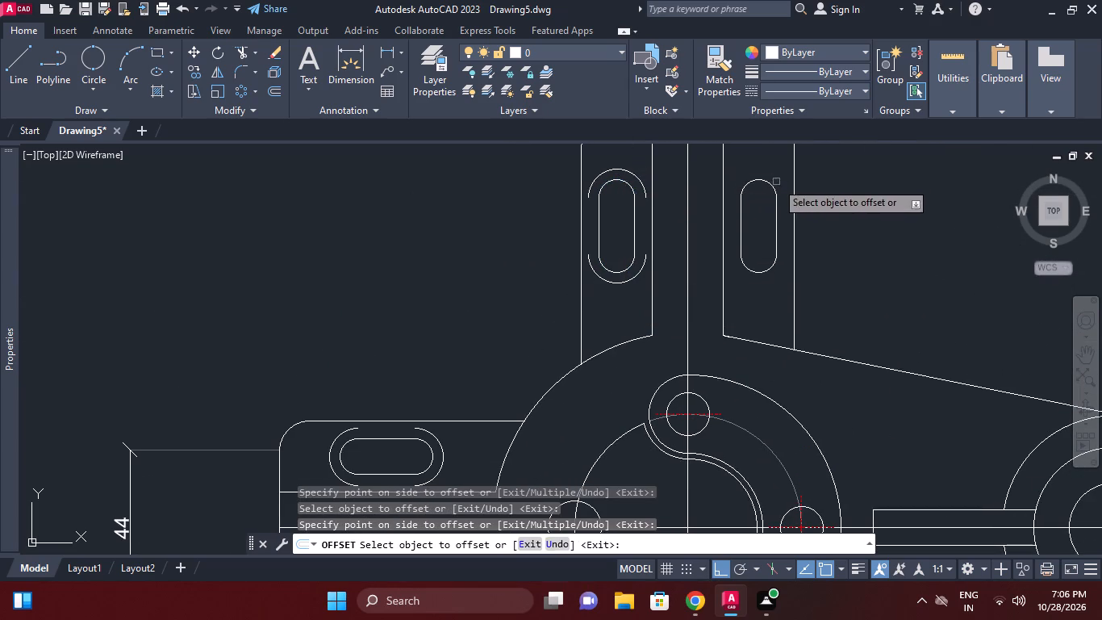
click(768, 182)
click(770, 170)
click(762, 270)
click(758, 287)
middle_drag(804, 287, 786, 207)
scroll(795, 255, down, 1)
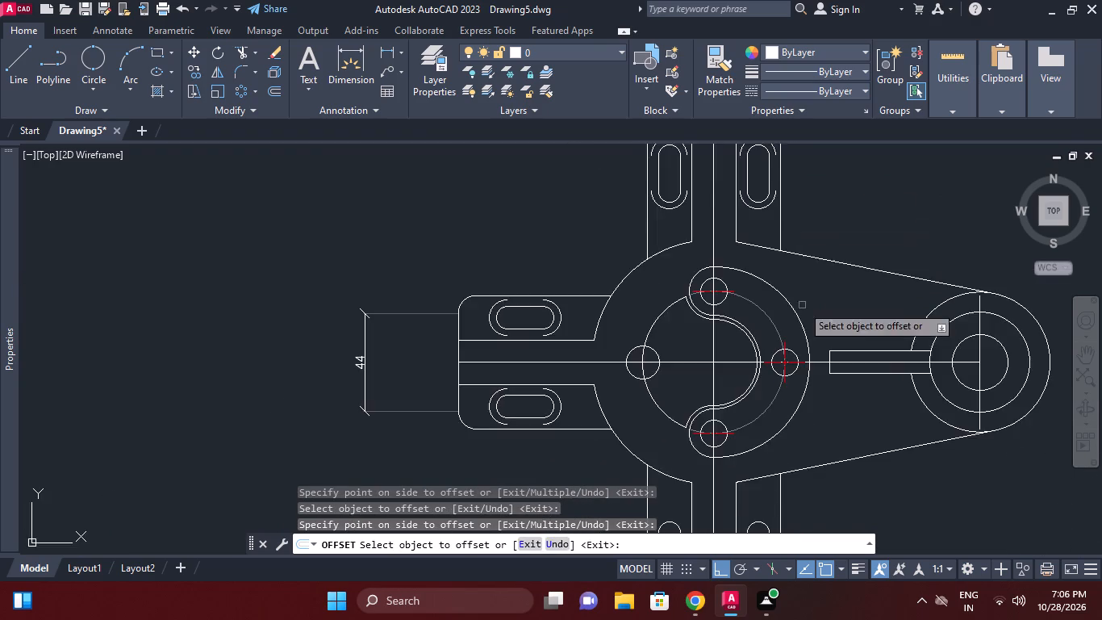
Offset the rounded end arcs of both lower-arm slots outward by the same 3 mm.
middle_drag(800, 305, 791, 260)
scroll(798, 299, down, 1)
middle_drag(758, 434, 753, 415)
scroll(757, 420, up, 1)
click(762, 414)
click(760, 430)
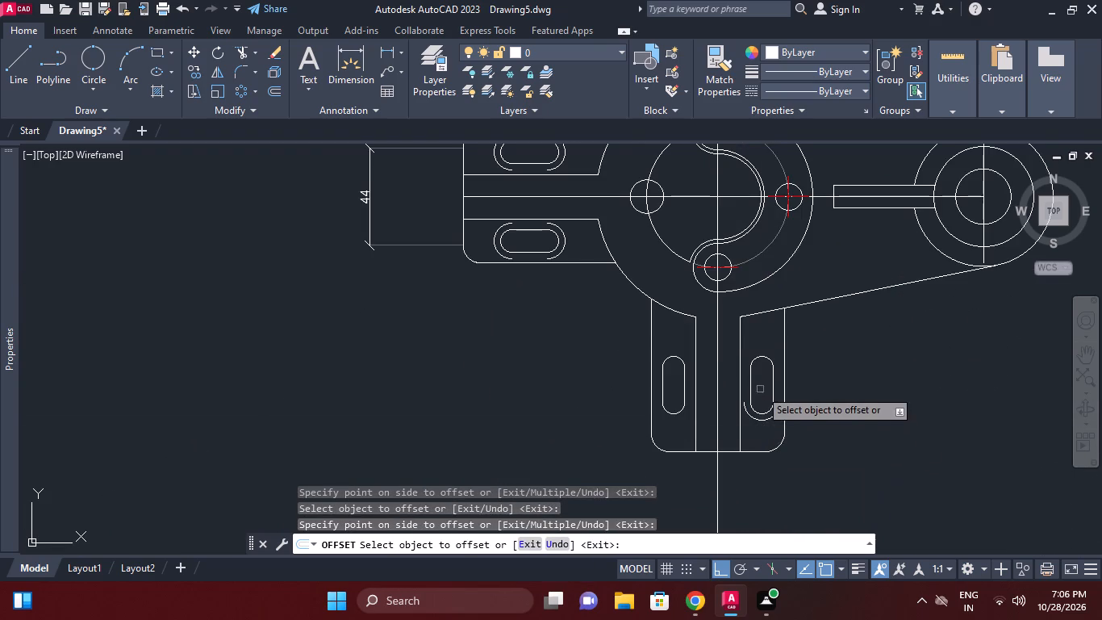
click(759, 358)
click(762, 337)
scroll(699, 363, up, 1)
click(661, 357)
click(661, 350)
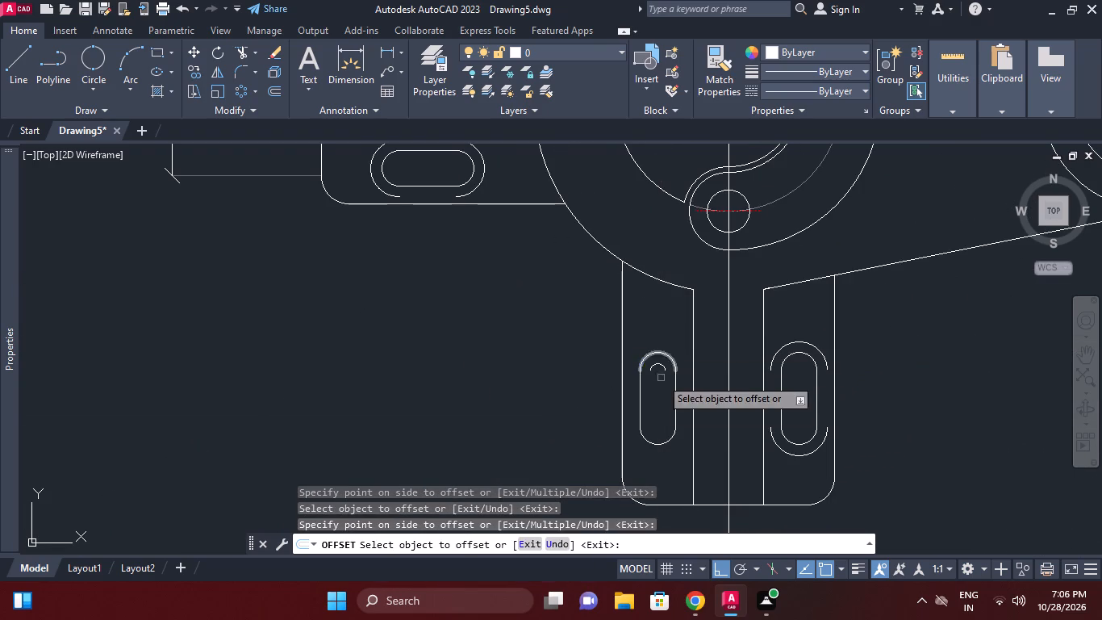
click(659, 354)
click(662, 341)
click(662, 443)
click(663, 459)
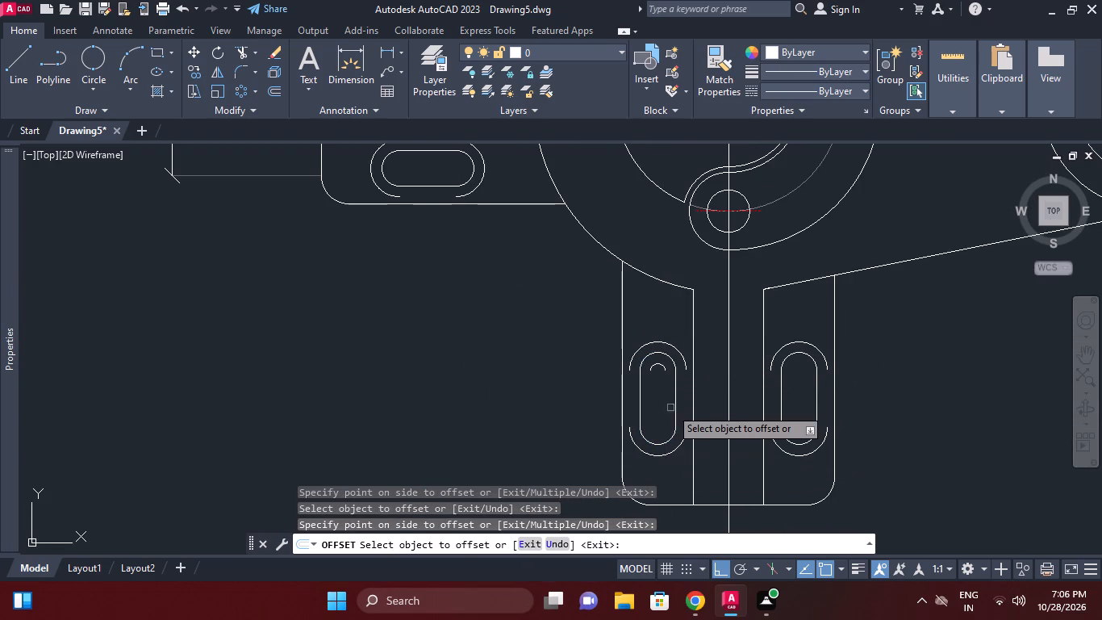
right_click(670, 406)
click(727, 235)
Erase the stray small arc inside the upper end of the lower arm's left-hand slot.
scroll(659, 333, up, 2)
click(657, 419)
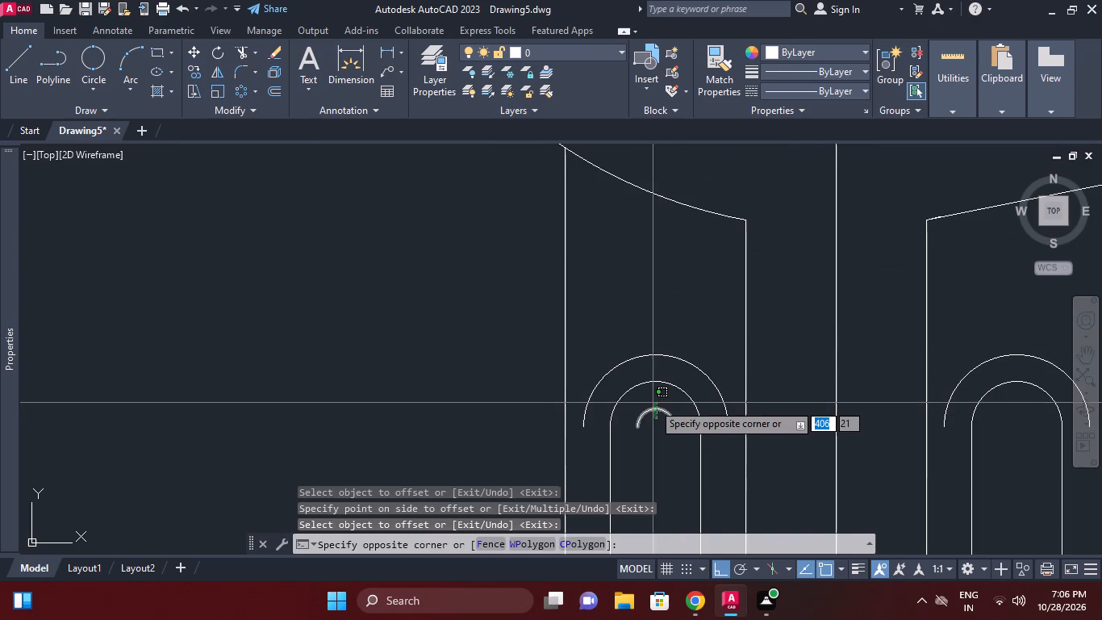
click(653, 403)
right_click(649, 403)
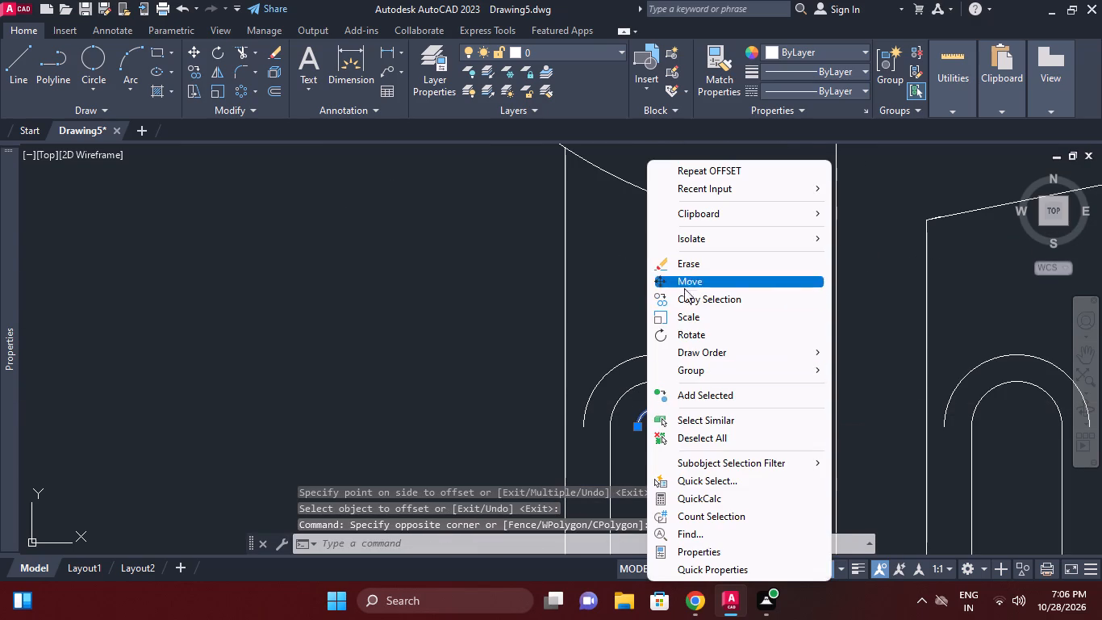
click(692, 266)
Add centre marks to the outer offset arcs at both ends of the two left-arm slots.
scroll(697, 332, down, 1)
middle_drag(703, 337, 701, 345)
scroll(703, 337, down, 1)
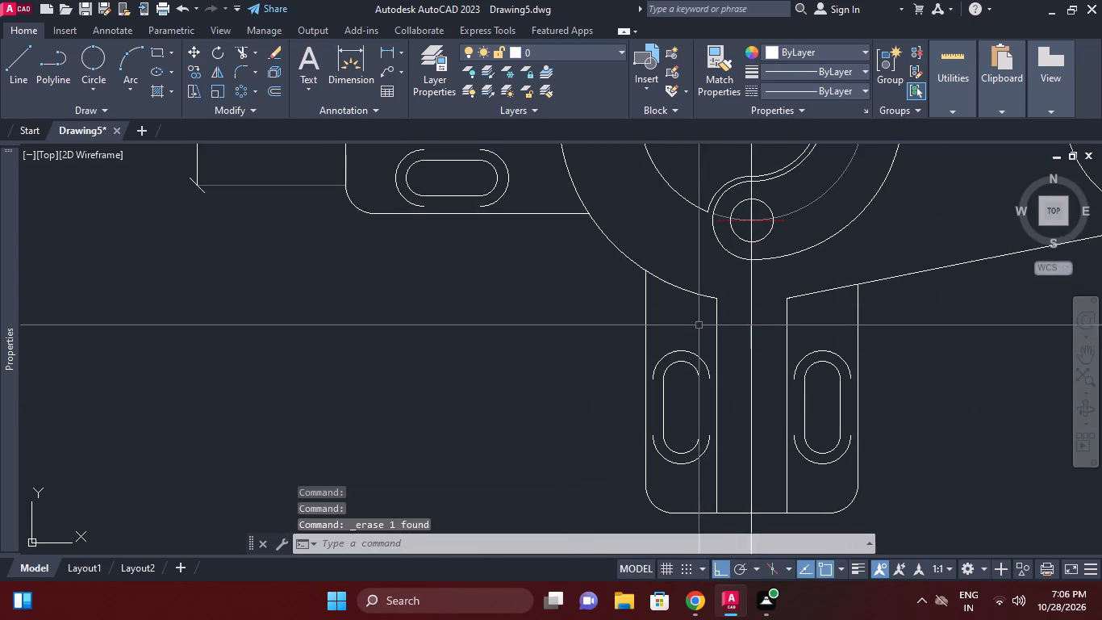
middle_drag(699, 320, 703, 380)
scroll(685, 329, down, 1)
middle_drag(684, 339, 687, 371)
scroll(506, 203, up, 1)
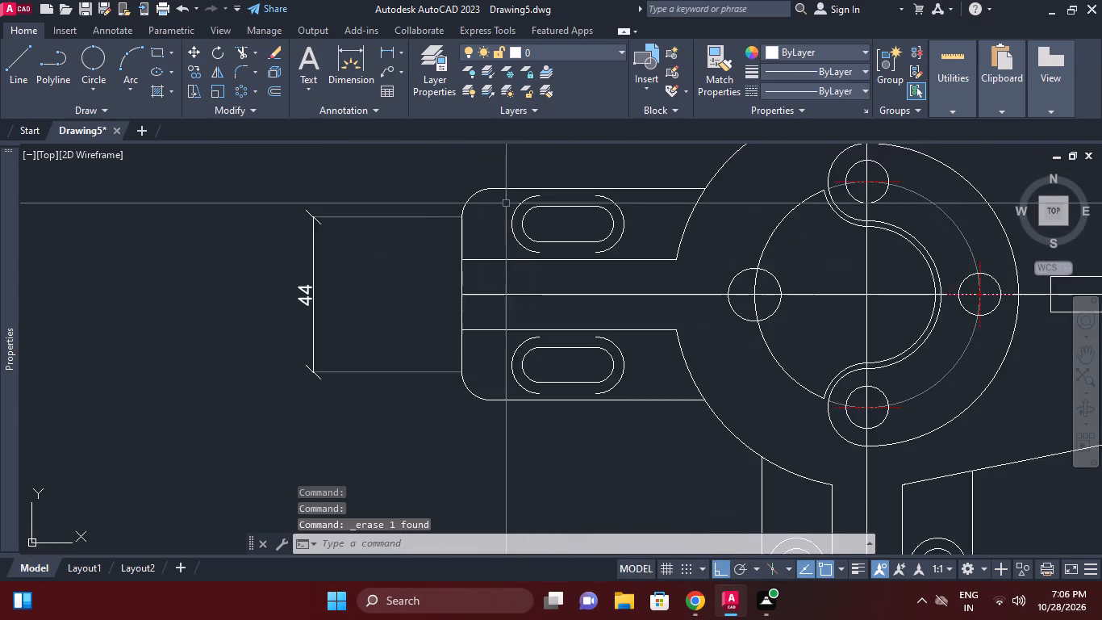
scroll(506, 203, up, 1)
middle_drag(508, 219, 508, 235)
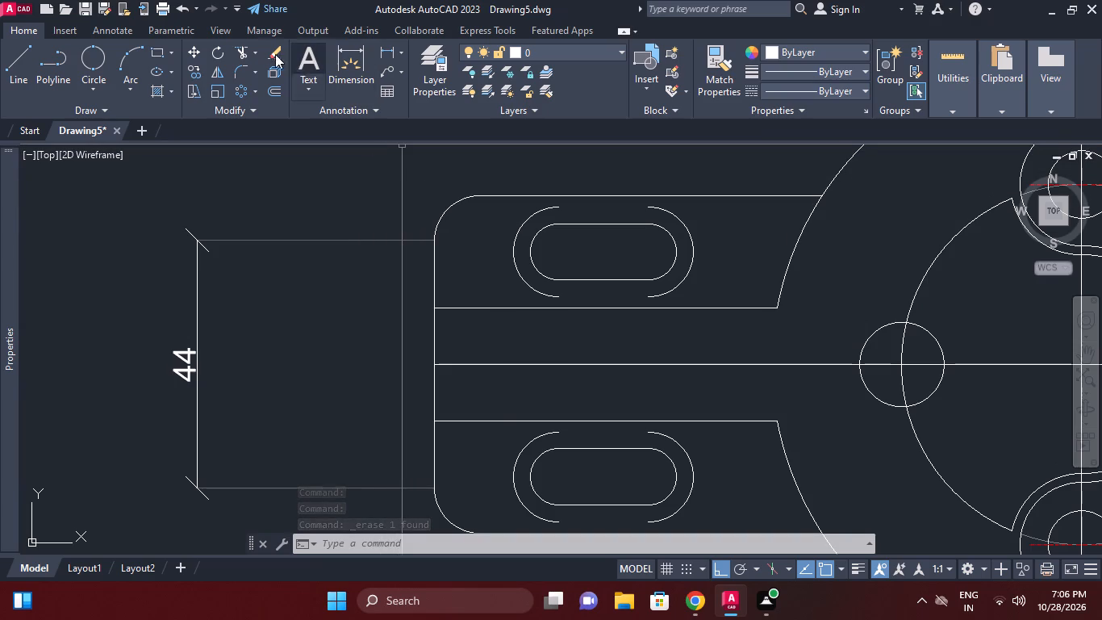
right_click(294, 195)
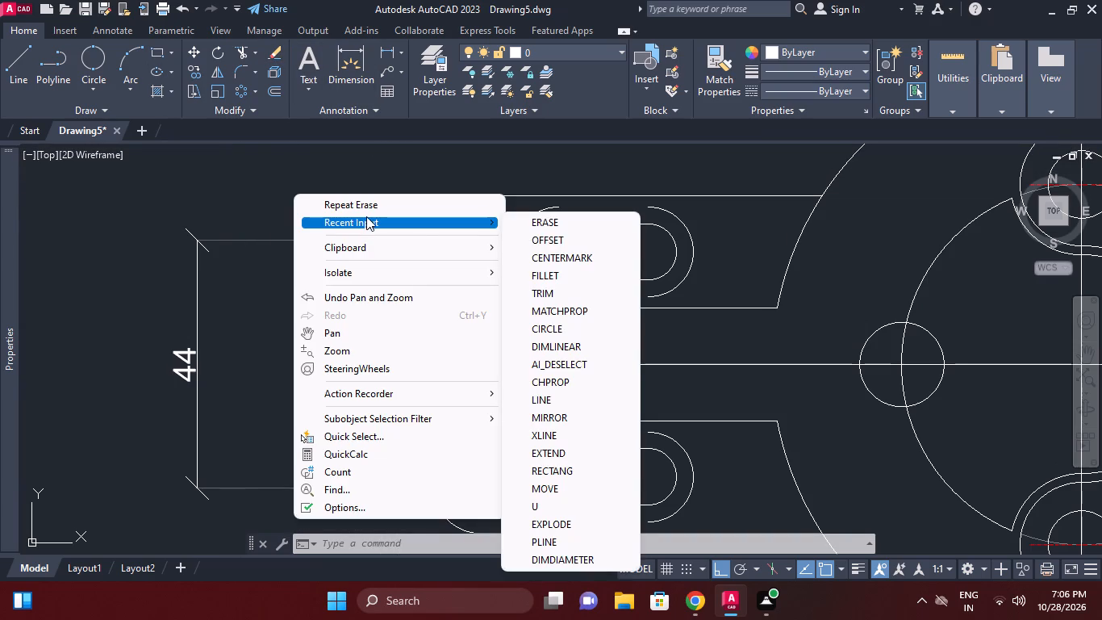
click(580, 263)
click(525, 226)
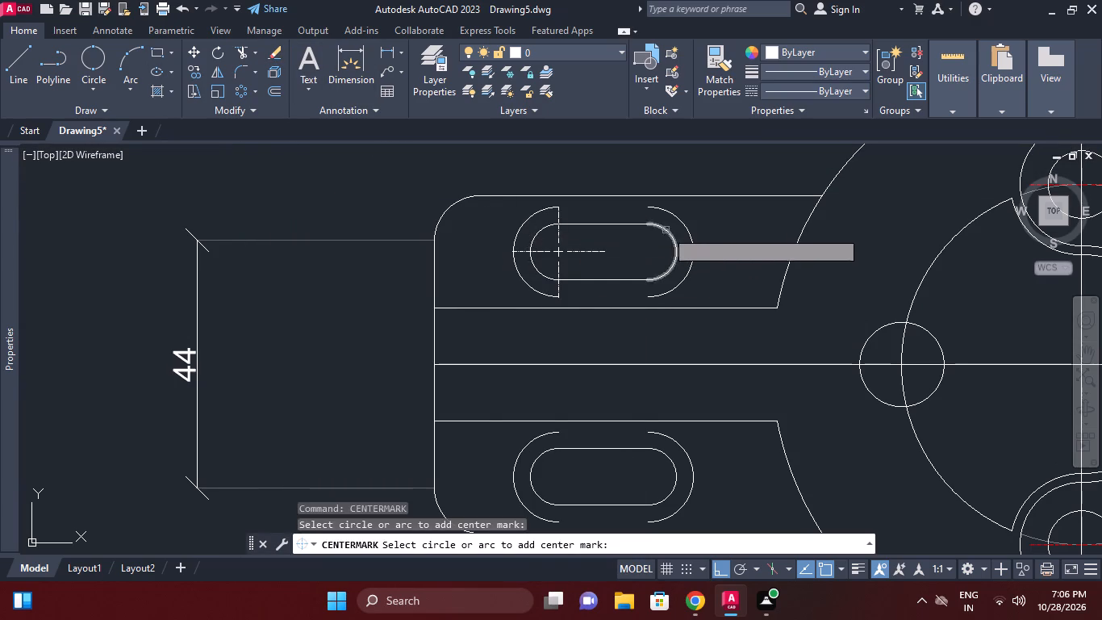
click(687, 224)
scroll(678, 249, down, 1)
middle_drag(677, 249, 662, 216)
click(561, 353)
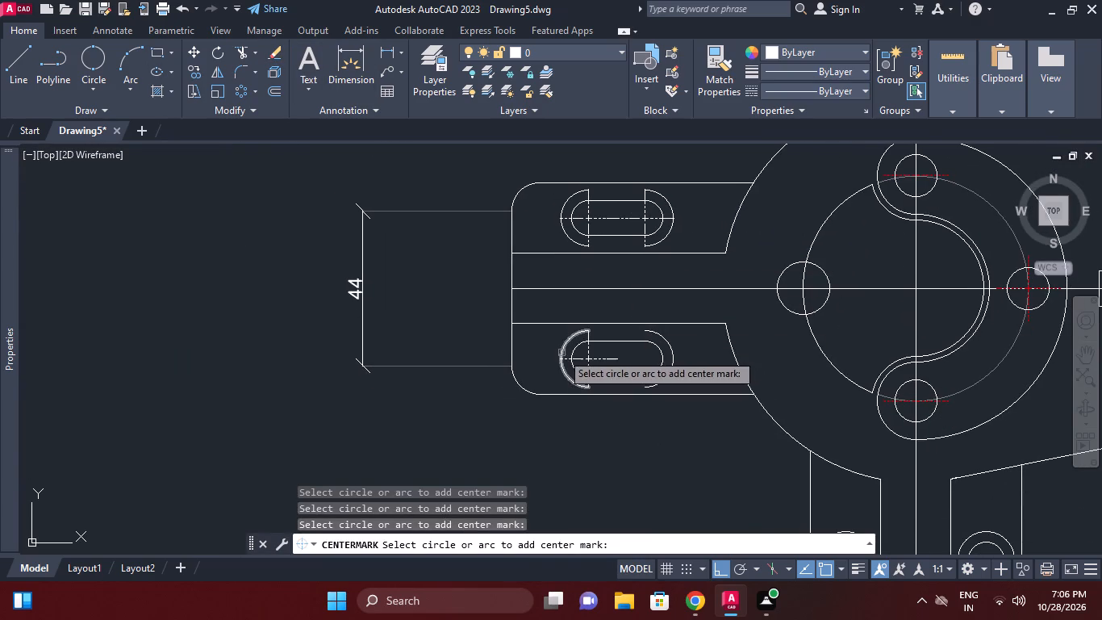
click(667, 348)
Add centre marks to the outer offset arcs at both ends of the two lower-arm slots.
middle_drag(724, 398, 620, 338)
middle_drag(743, 435, 687, 308)
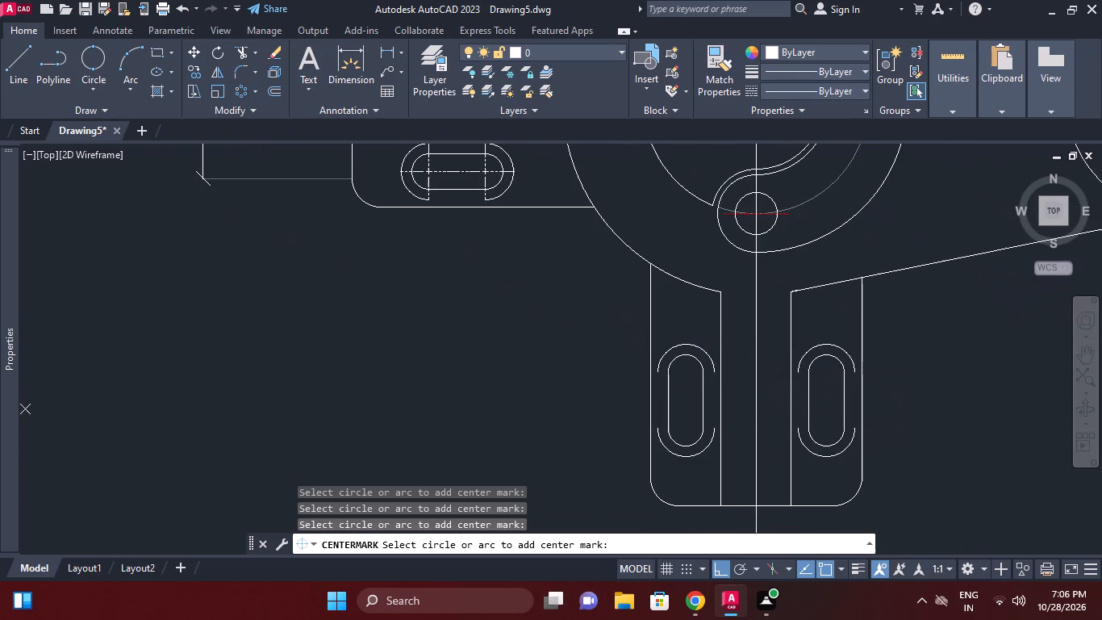
click(683, 346)
middle_drag(689, 358, 687, 318)
click(693, 416)
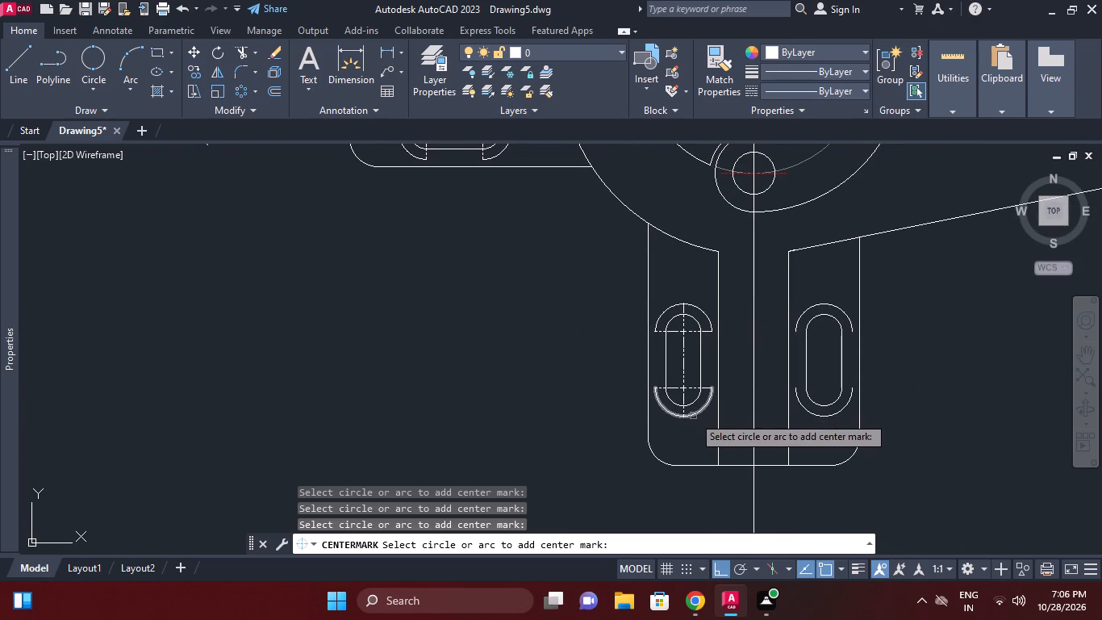
click(841, 307)
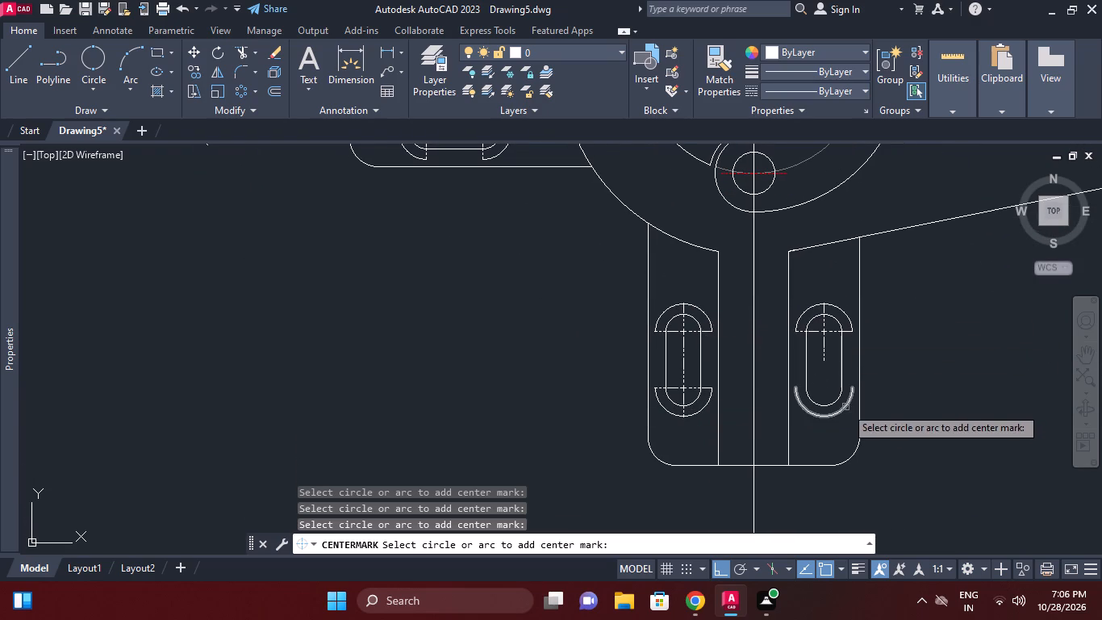
click(845, 407)
Add centre marks to the outer offset arcs at both ends of the two upper-arm slots.
middle_drag(866, 353, 857, 435)
middle_drag(818, 348, 783, 397)
scroll(811, 394, down, 1)
middle_drag(765, 299, 734, 415)
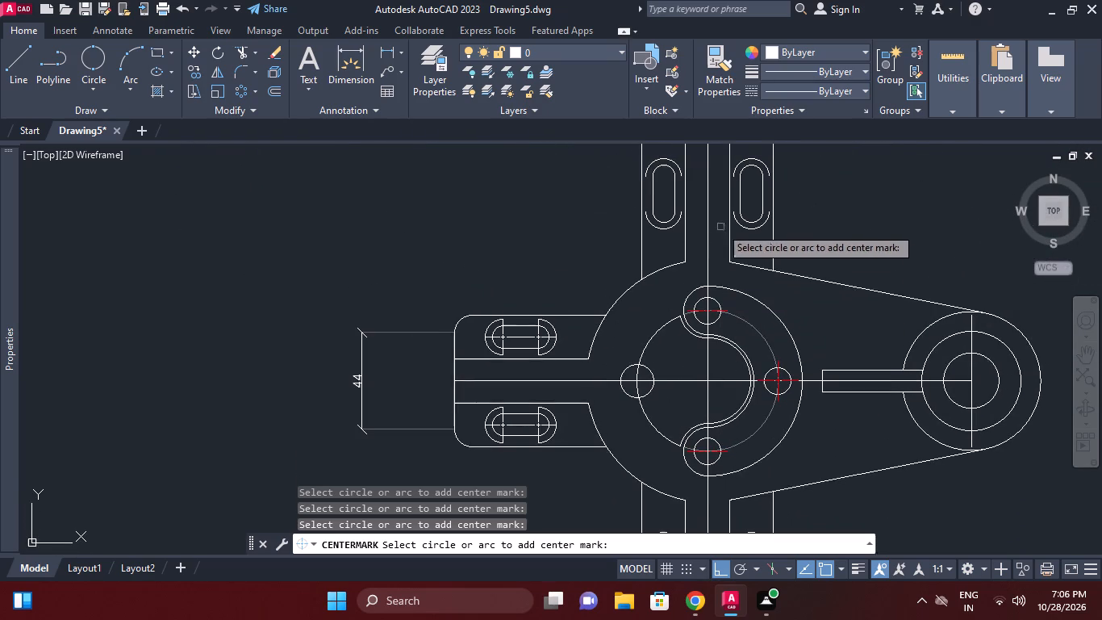
click(745, 230)
middle_drag(767, 227, 769, 316)
click(748, 247)
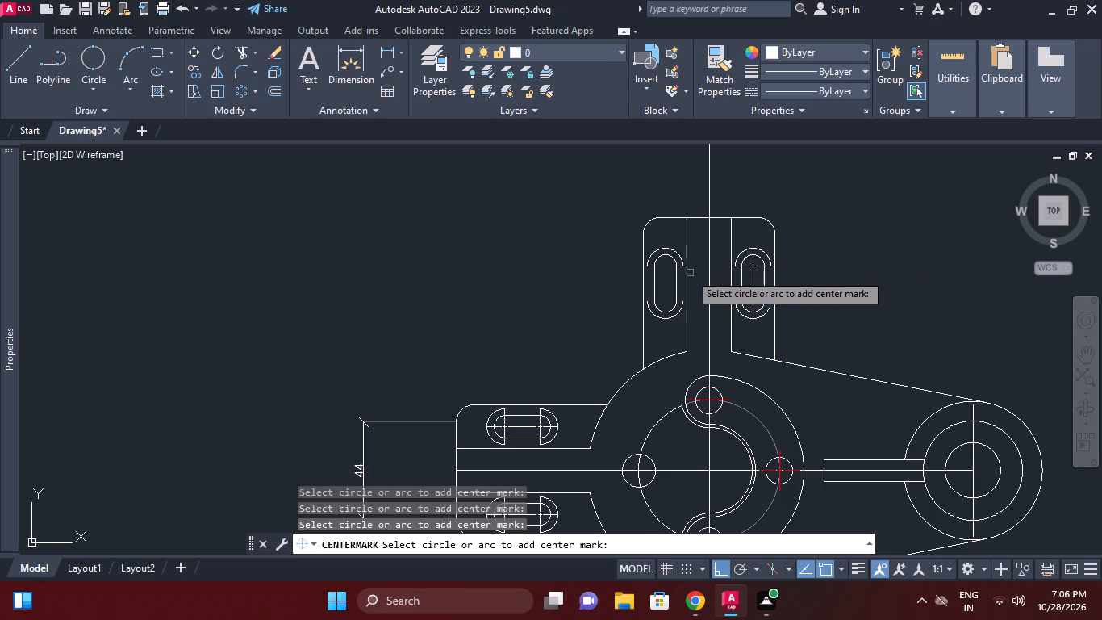
click(681, 254)
click(675, 316)
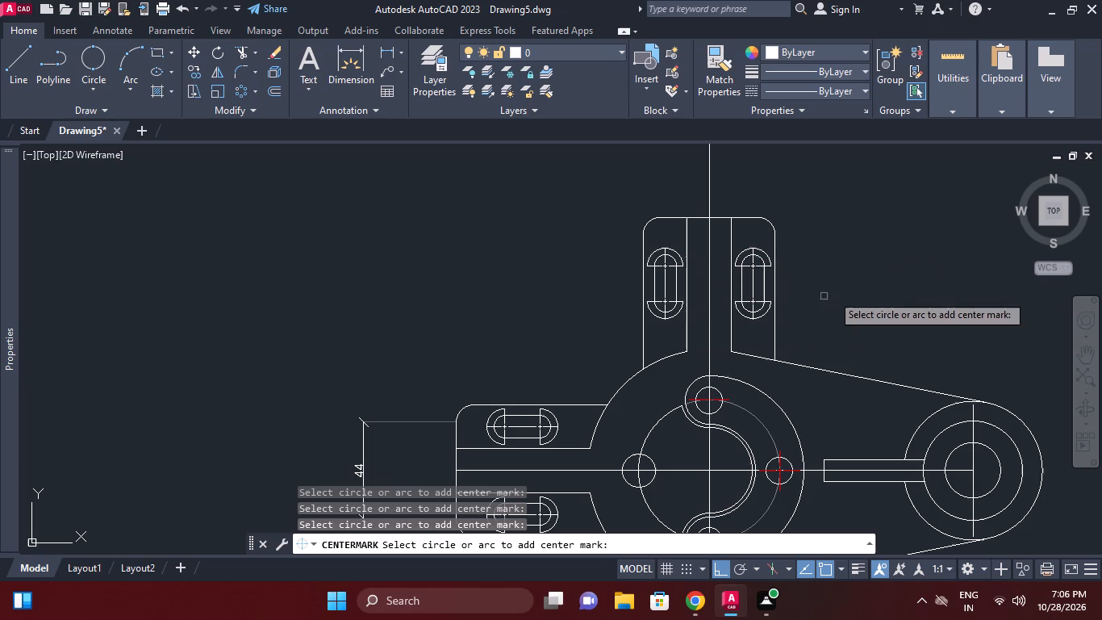
right_click(882, 267)
Erase the outer offset arcs around both upper-arm slots, keeping their centre marks.
scroll(775, 261, up, 2)
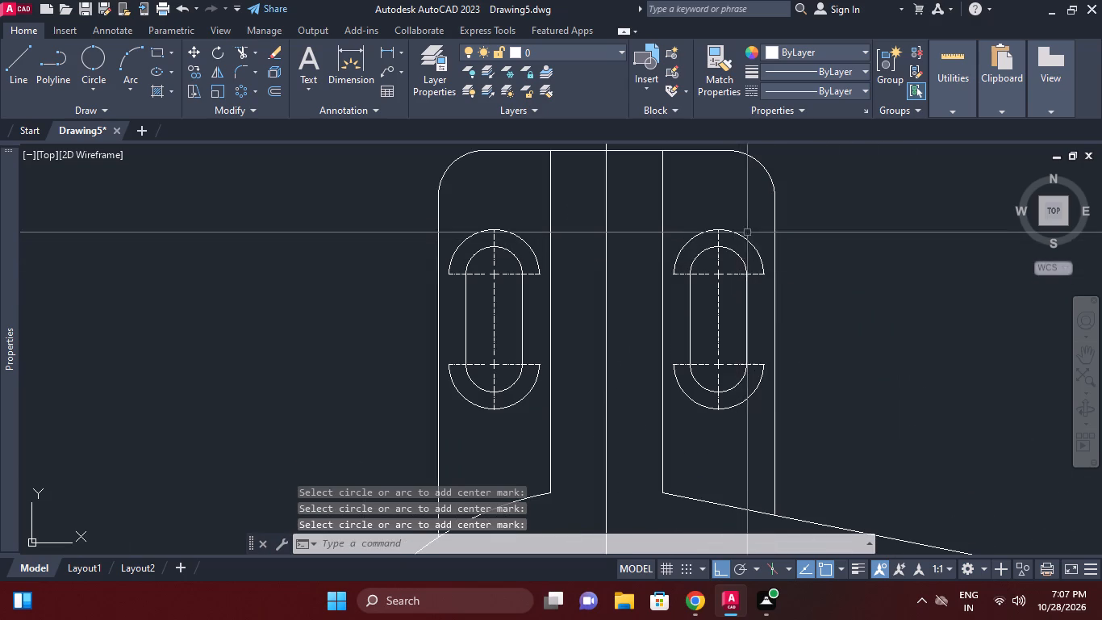
click(741, 241)
click(748, 399)
right_click(748, 399)
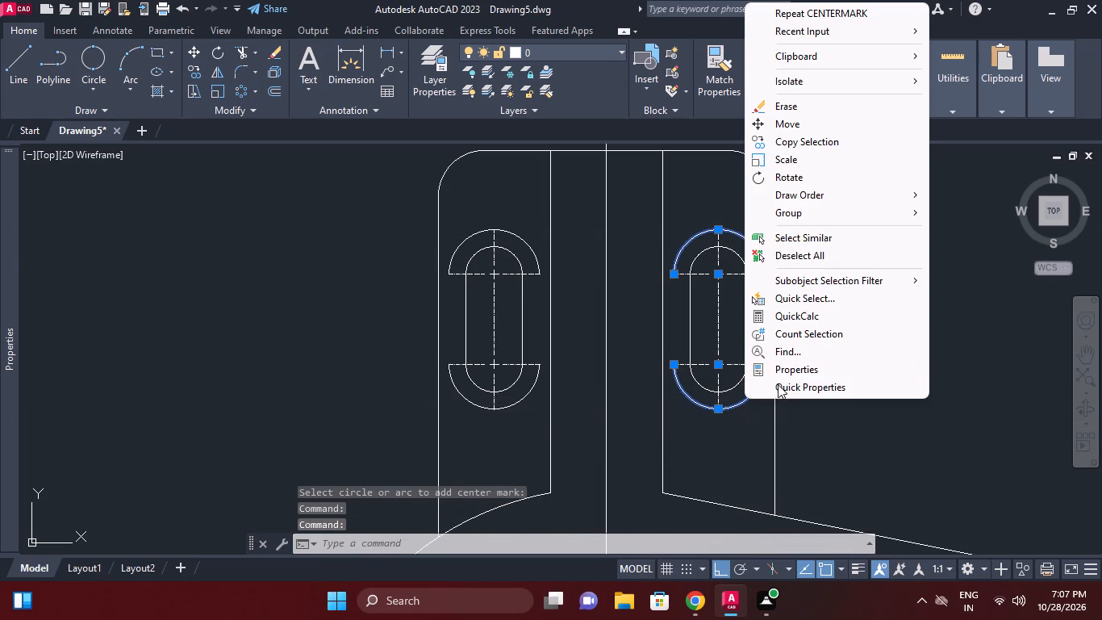
click(811, 113)
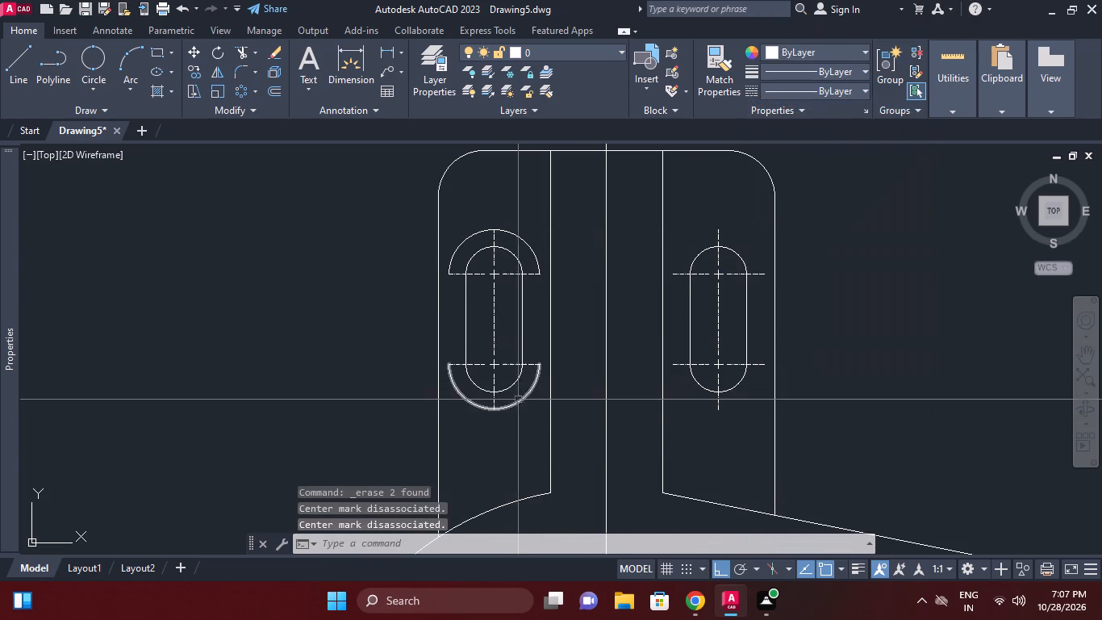
click(522, 400)
click(532, 249)
right_click(532, 249)
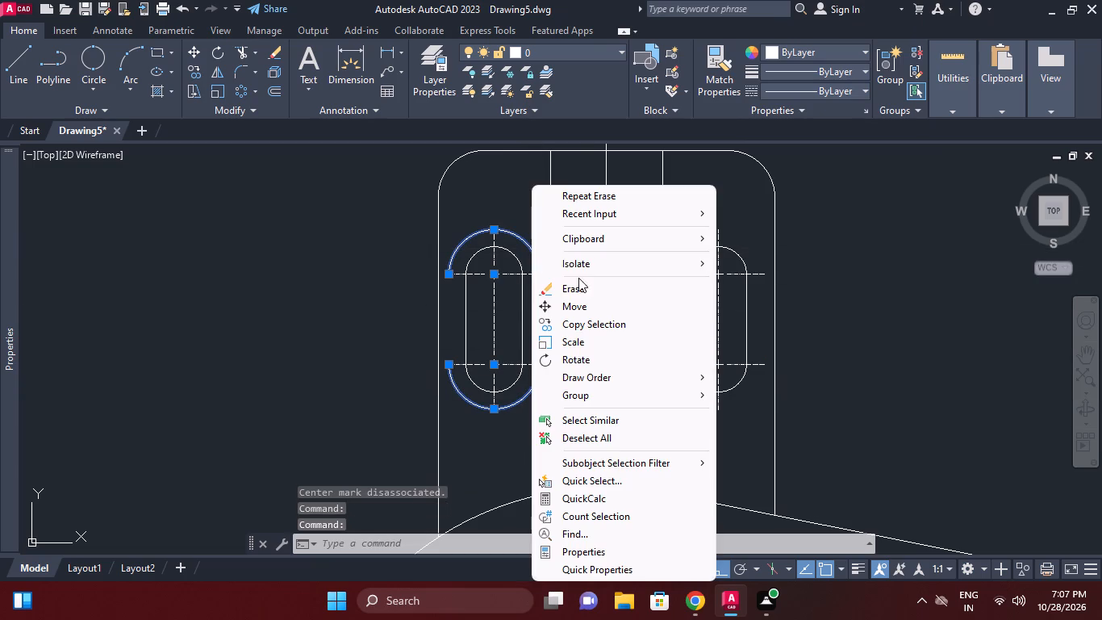
click(580, 283)
Erase the outer offset arcs around both left-arm slots, keeping their centre marks.
scroll(580, 283, down, 1)
scroll(716, 225, down, 1)
middle_drag(638, 371, 724, 291)
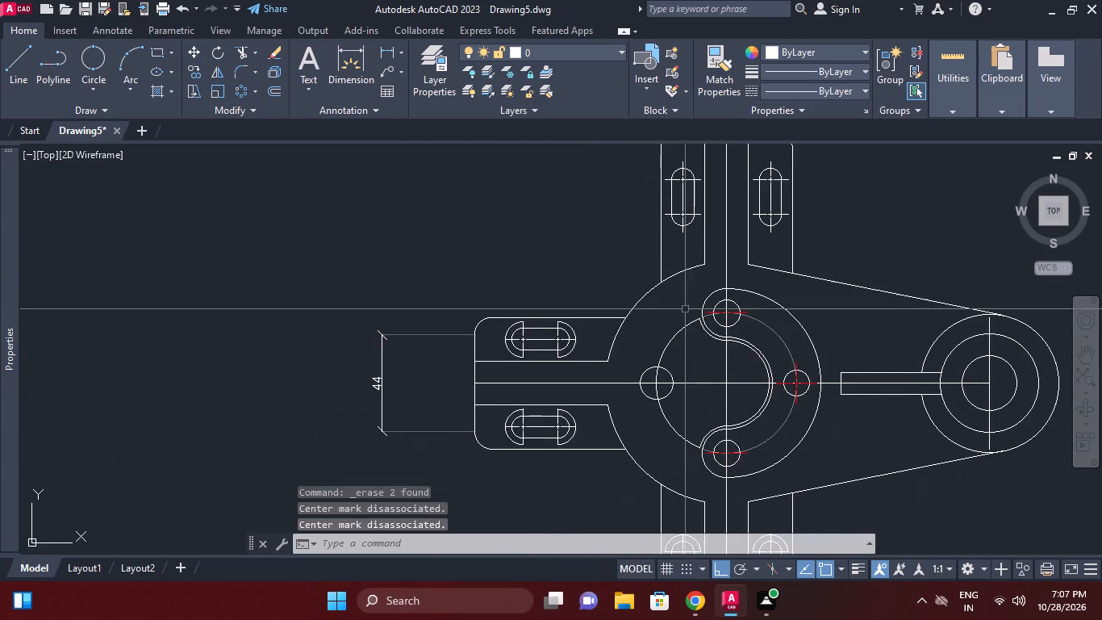
scroll(525, 350, up, 2)
click(491, 354)
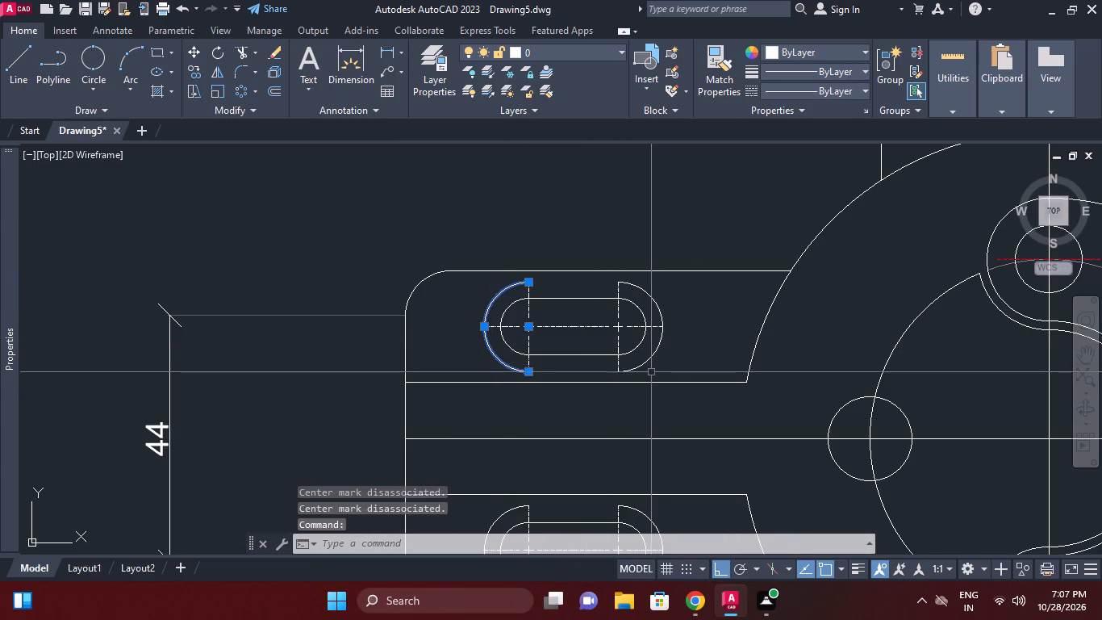
click(647, 362)
right_click(647, 362)
click(694, 285)
middle_click(694, 285)
scroll(694, 285, down, 1)
middle_drag(629, 408, 666, 348)
scroll(688, 400, up, 1)
click(712, 359)
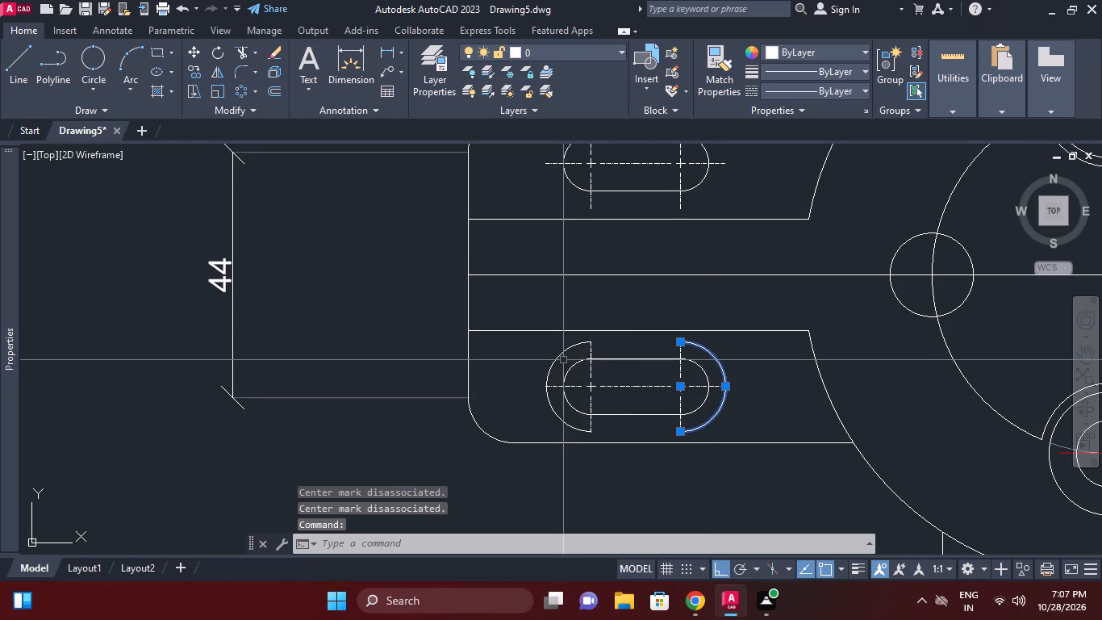
click(561, 355)
right_click(561, 355)
click(607, 290)
Erase the outer offset arcs around both lower-arm slots, keeping their centre marks.
scroll(615, 306, down, 1)
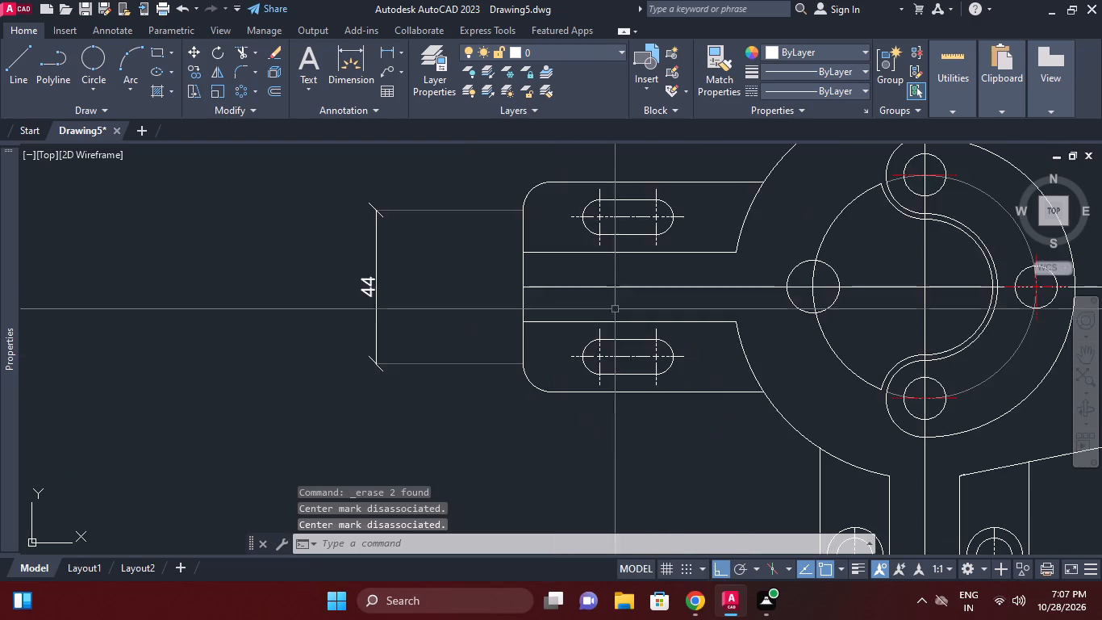
scroll(585, 326, down, 1)
middle_drag(699, 383, 685, 345)
scroll(696, 376, down, 1)
scroll(721, 420, up, 2)
click(723, 344)
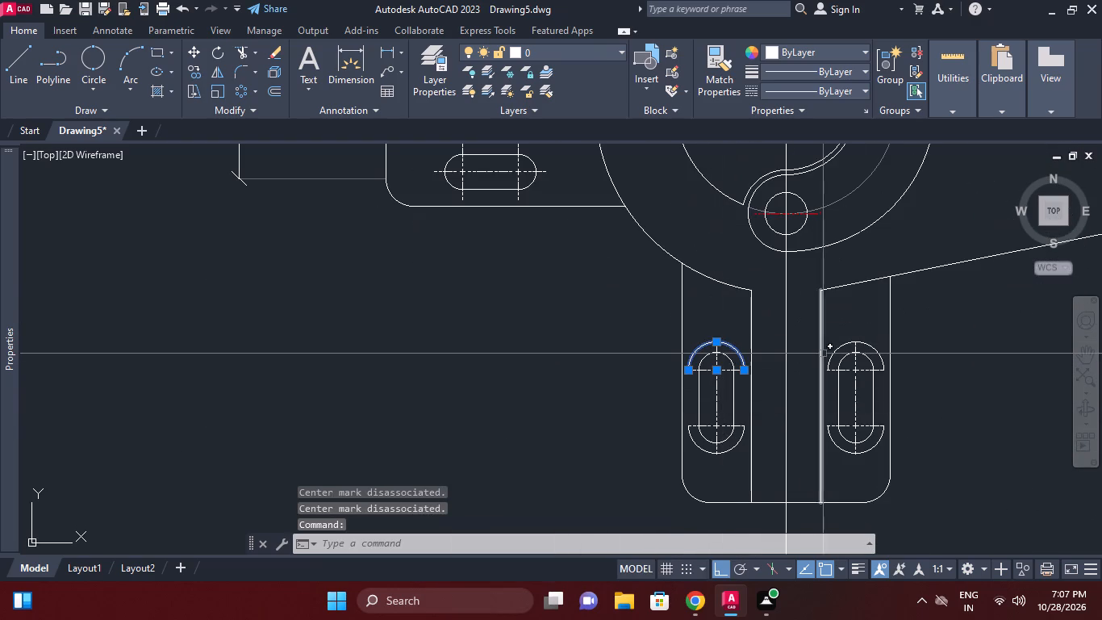
click(839, 350)
right_click(839, 350)
click(879, 296)
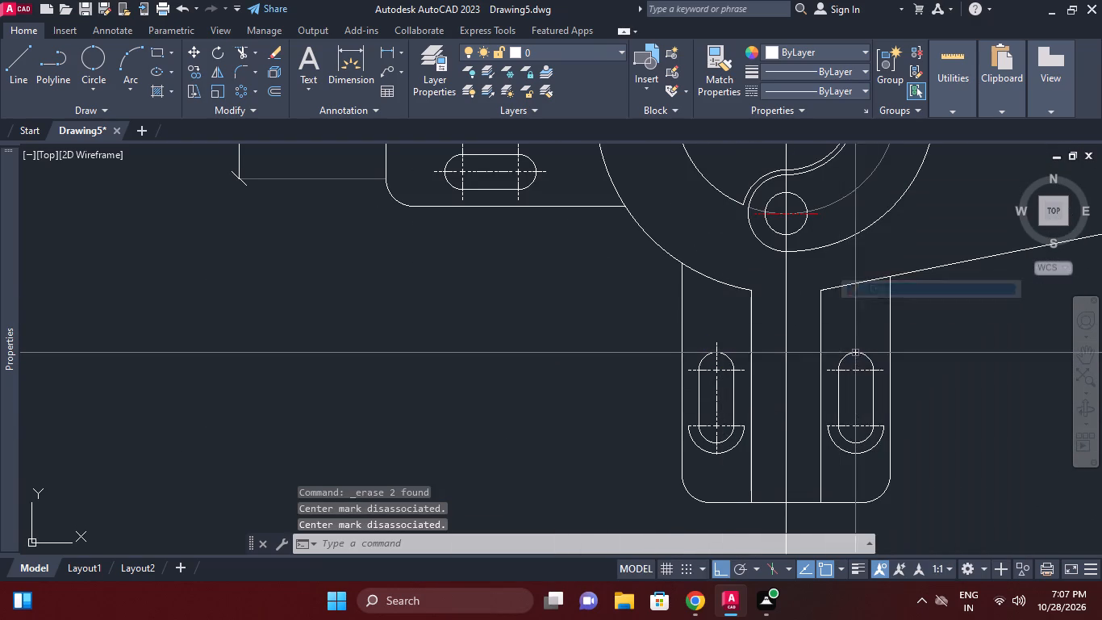
middle_drag(848, 368, 856, 346)
click(845, 425)
scroll(743, 430, up, 2)
click(738, 422)
right_click(738, 422)
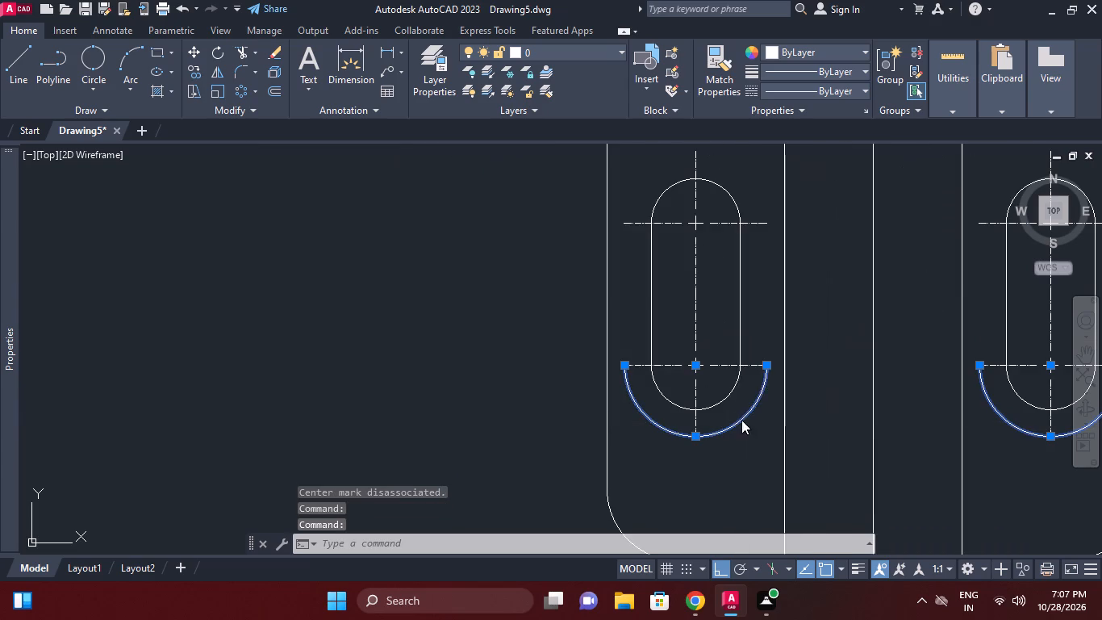
click(804, 136)
Look over the whole part, checking the three arms, their slot centre marks, the round body and the boss.
scroll(785, 258, down, 2)
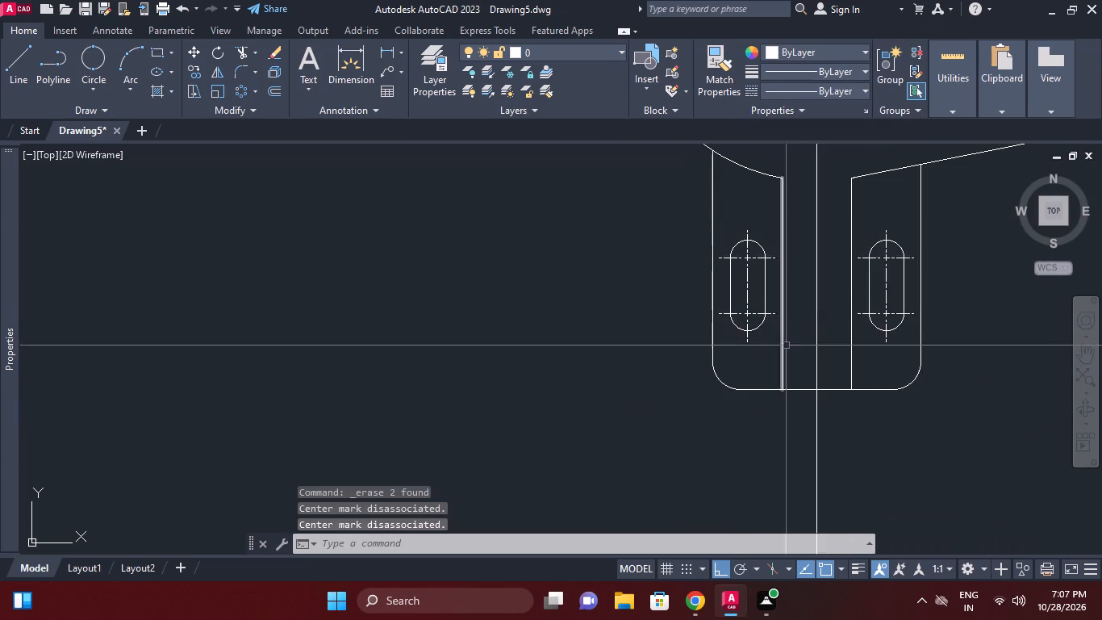
middle_drag(824, 316, 815, 414)
scroll(815, 414, down, 2)
middle_click(850, 357)
middle_drag(862, 351, 797, 418)
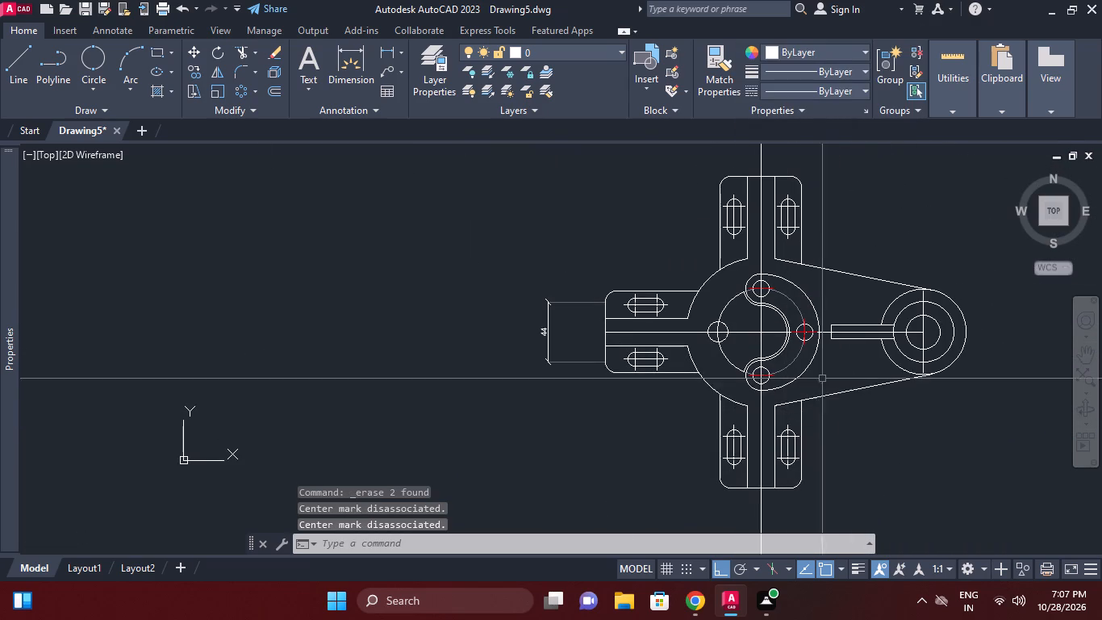
scroll(878, 345, up, 1)
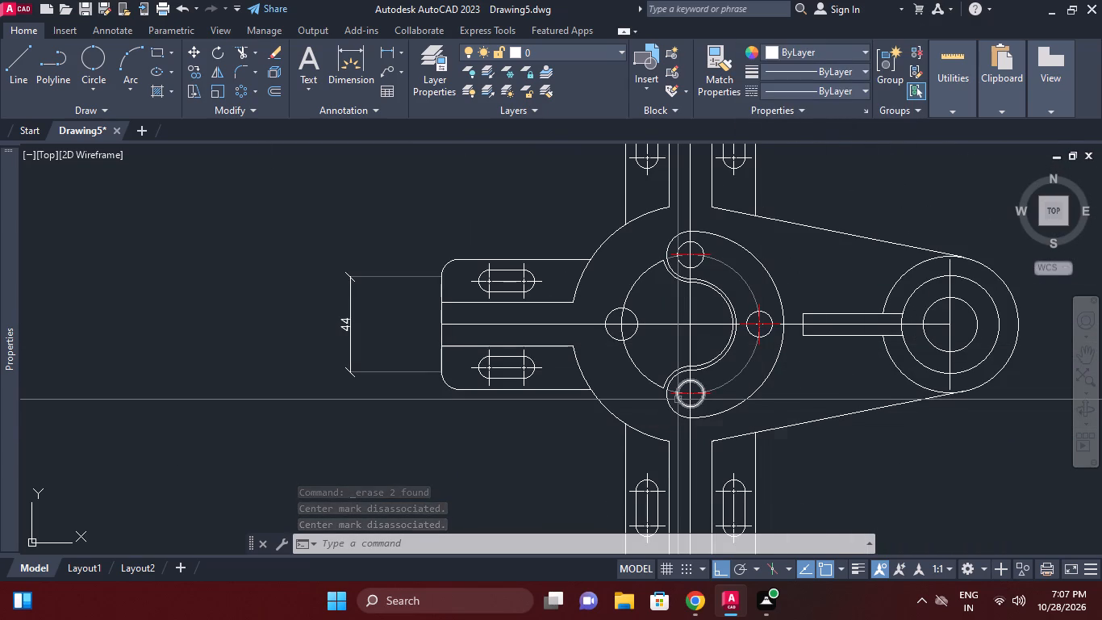
middle_drag(681, 392, 708, 331)
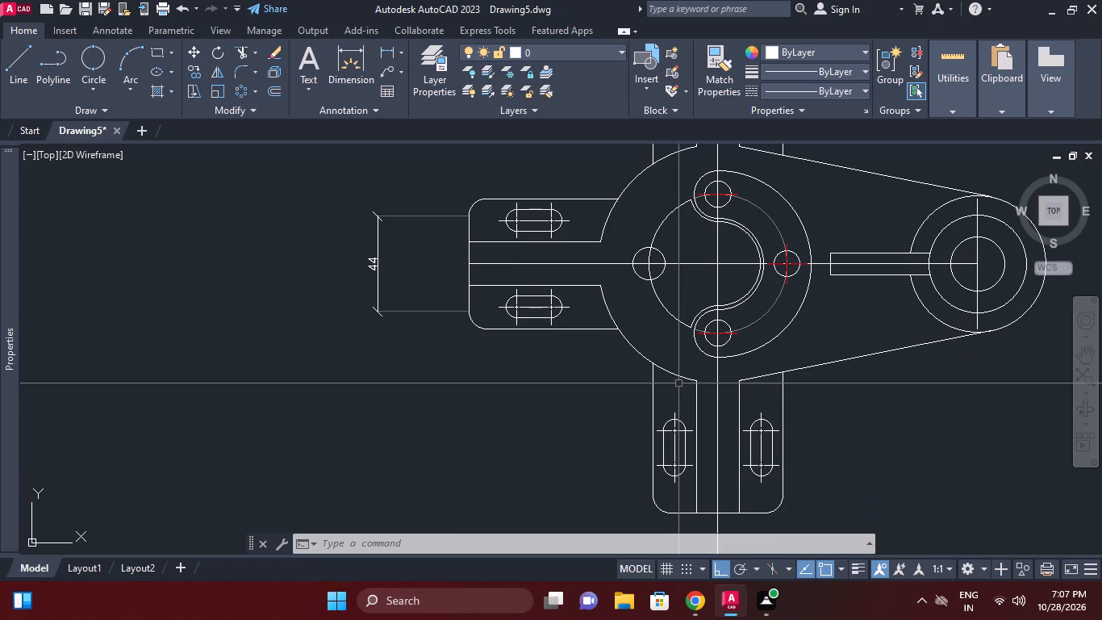
scroll(744, 358, down, 1)
middle_drag(744, 358, 754, 360)
middle_drag(832, 333, 831, 350)
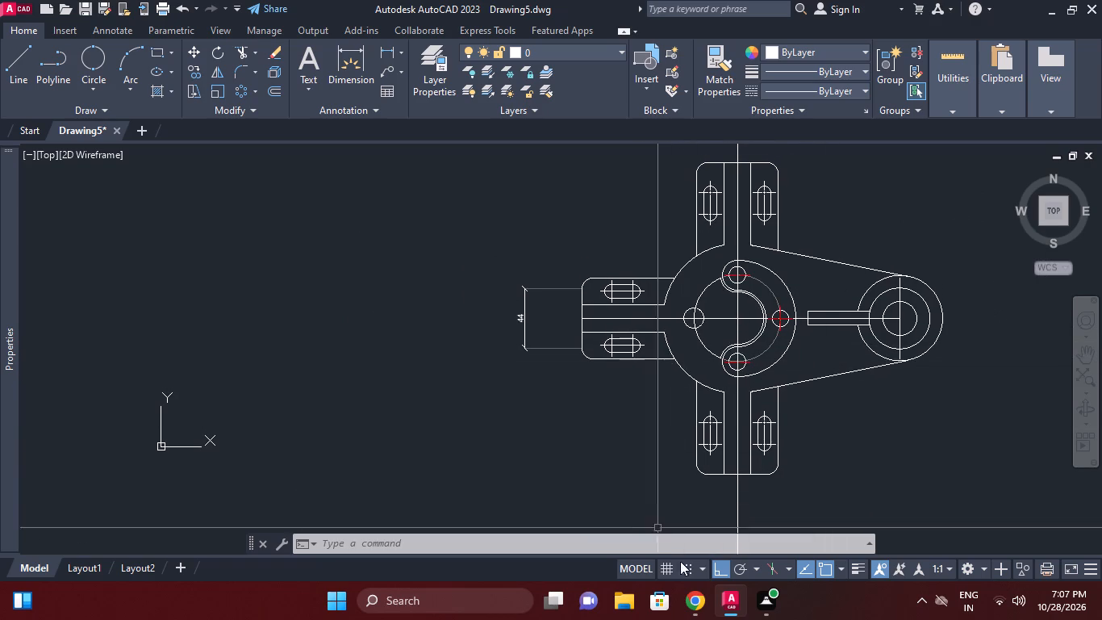
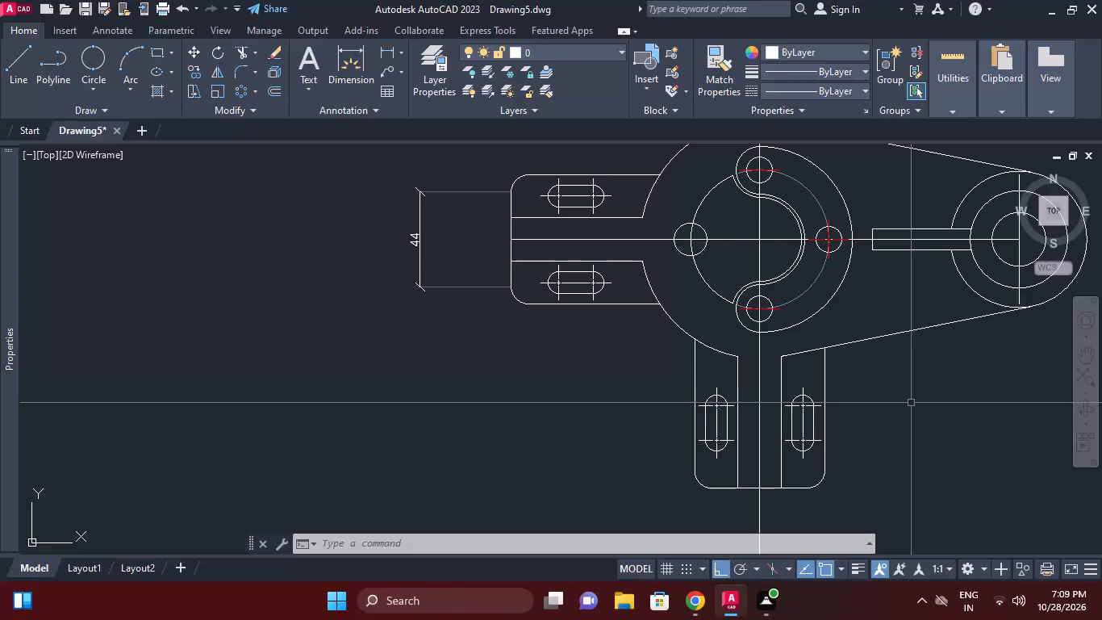
Add a horizontal linear dimension from the left arm's outer end to the boss centre, with its line above the upper arm.
scroll(913, 400, up, 1)
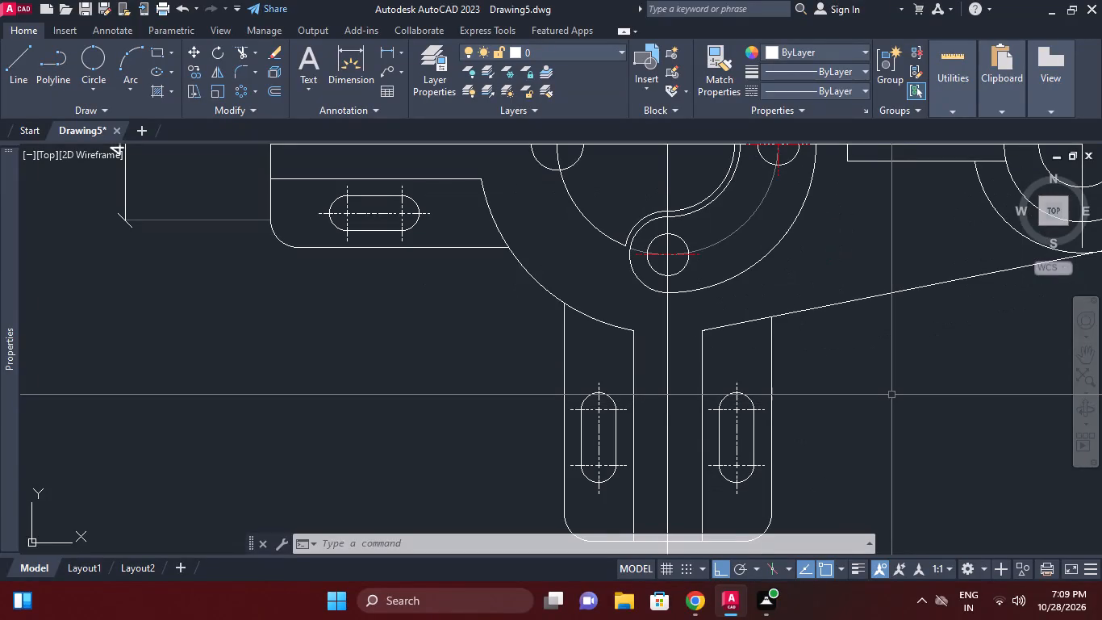
middle_drag(887, 364, 887, 338)
scroll(849, 360, down, 1)
middle_drag(848, 365, 820, 401)
middle_drag(792, 323, 778, 375)
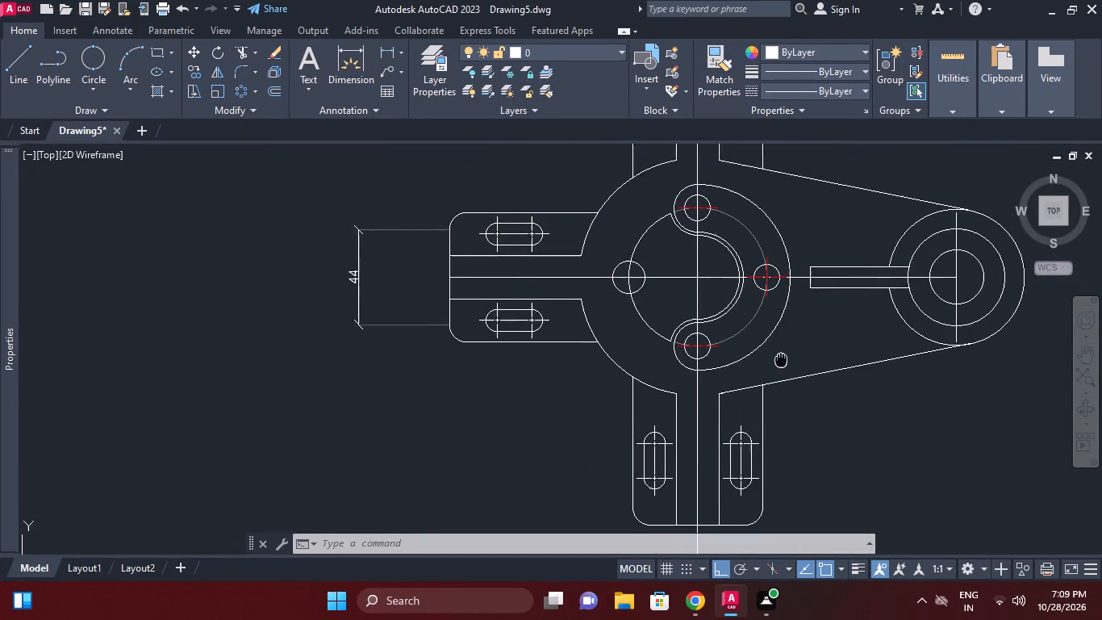
middle_drag(778, 375, 783, 361)
scroll(778, 375, down, 1)
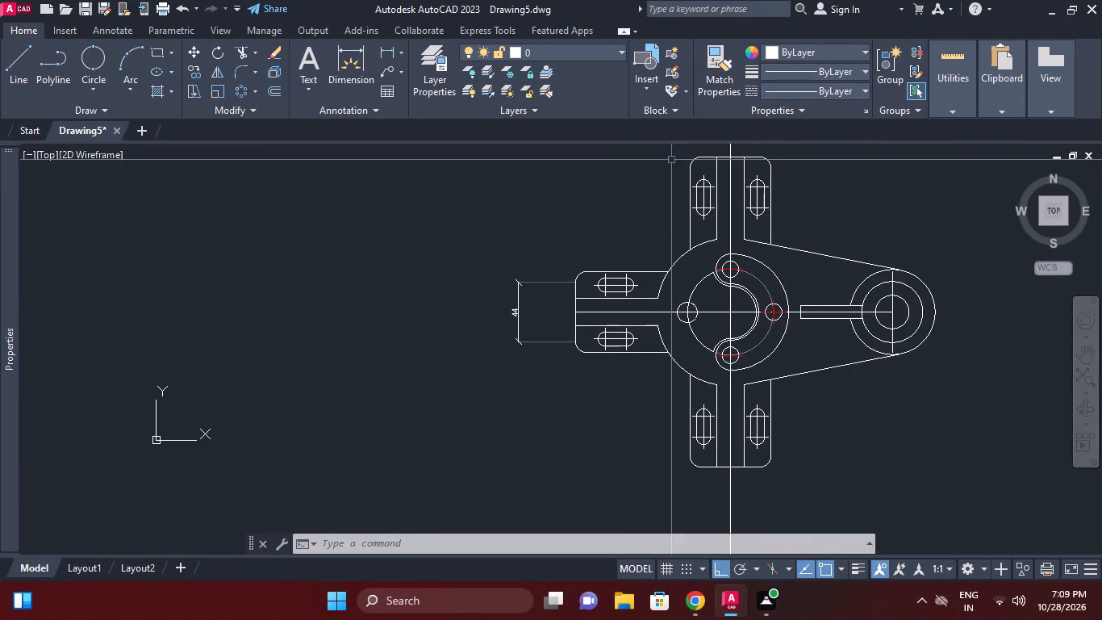
click(395, 46)
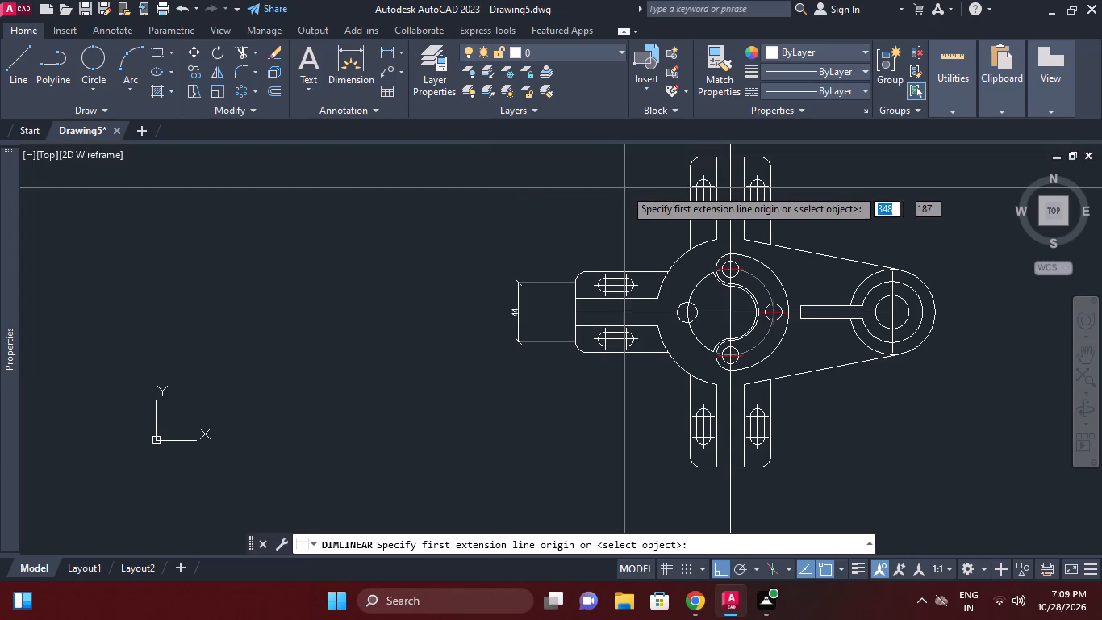
scroll(586, 268, up, 2)
click(562, 300)
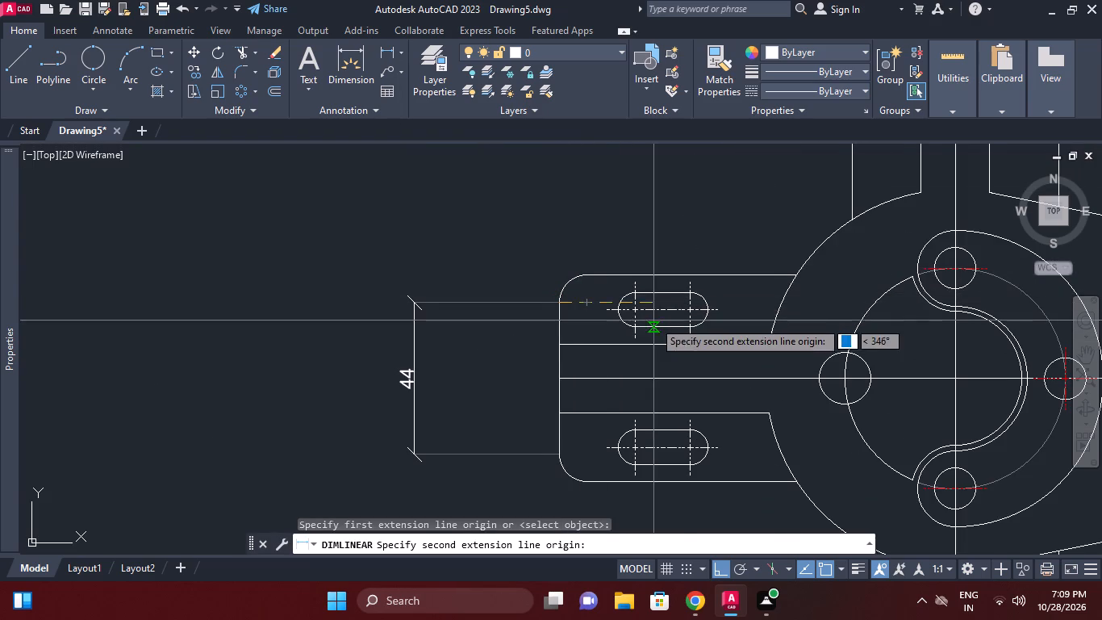
middle_drag(651, 321, 615, 321)
middle_drag(913, 280, 679, 313)
scroll(897, 347, down, 4)
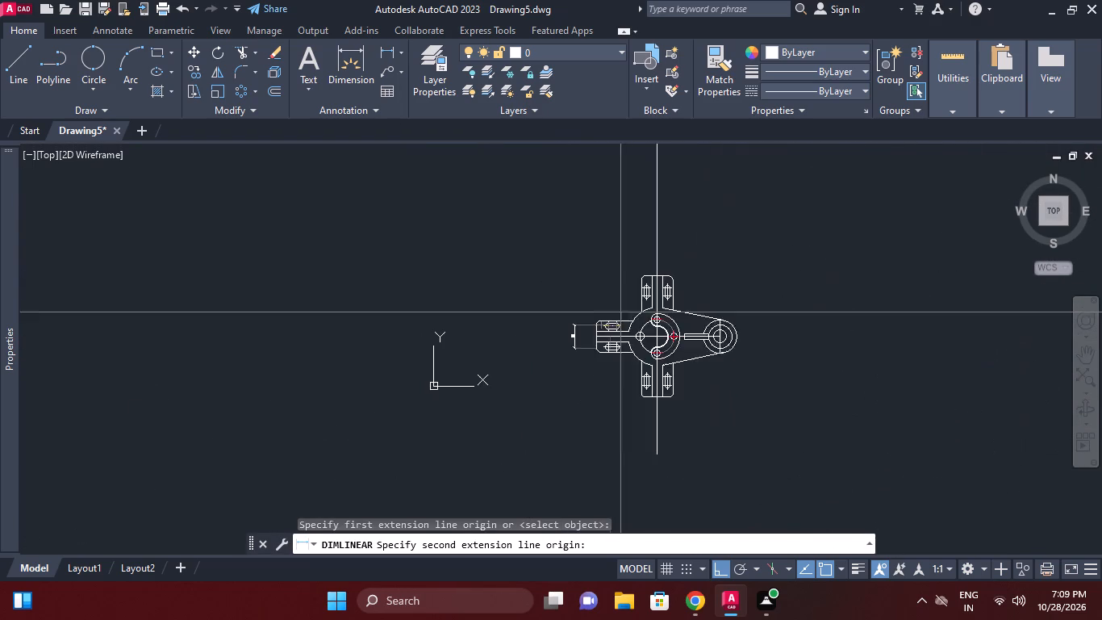
scroll(753, 329, up, 2)
click(670, 308)
middle_drag(665, 237, 693, 325)
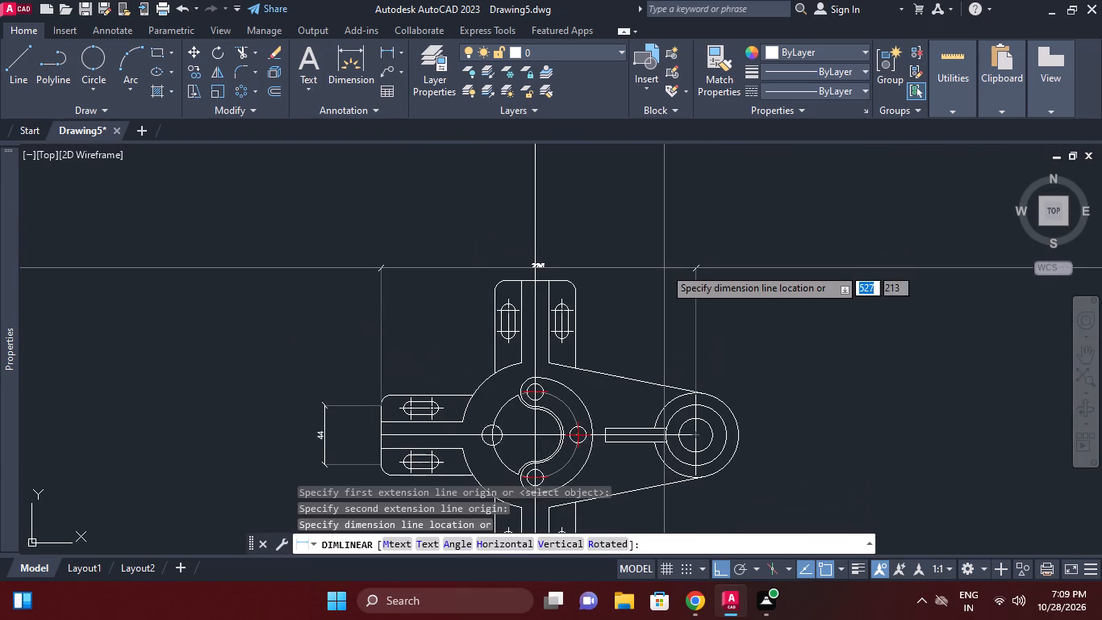
scroll(663, 257, up, 2)
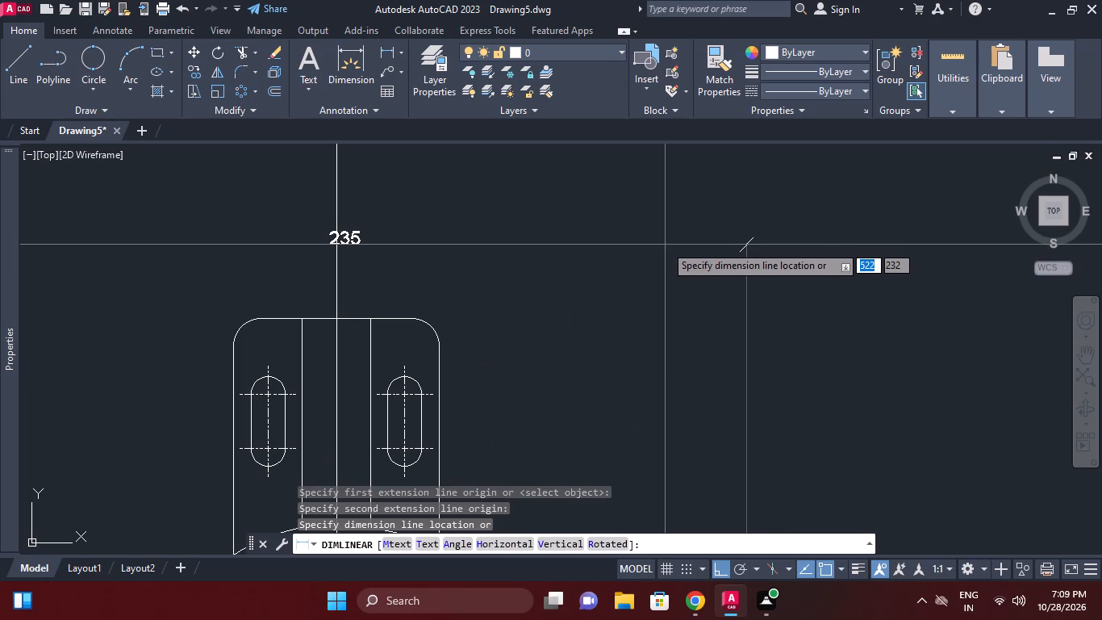
click(665, 240)
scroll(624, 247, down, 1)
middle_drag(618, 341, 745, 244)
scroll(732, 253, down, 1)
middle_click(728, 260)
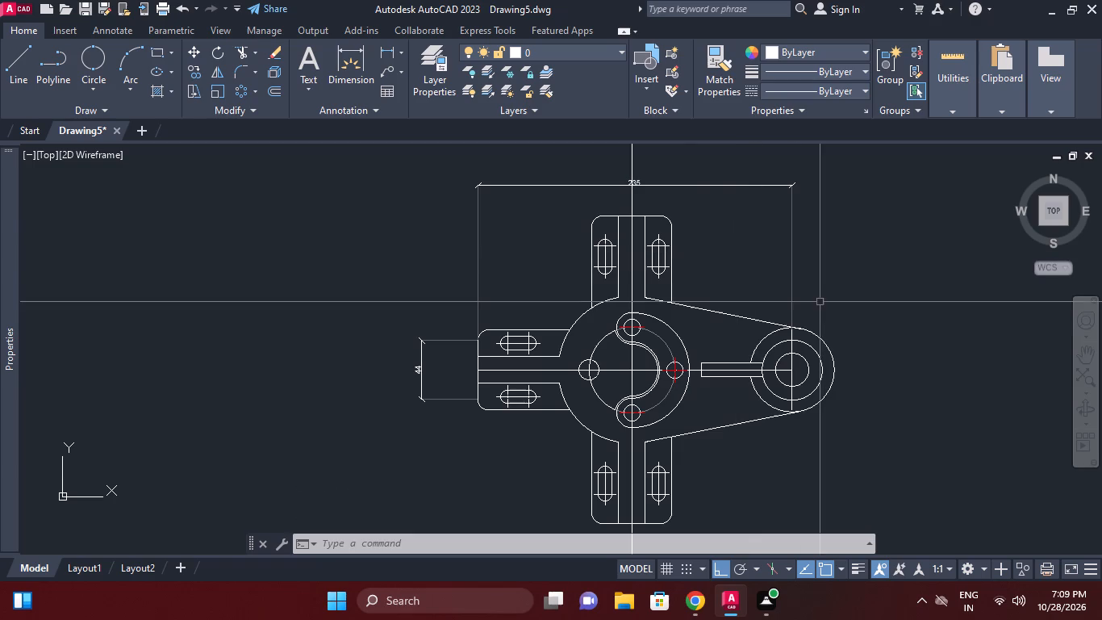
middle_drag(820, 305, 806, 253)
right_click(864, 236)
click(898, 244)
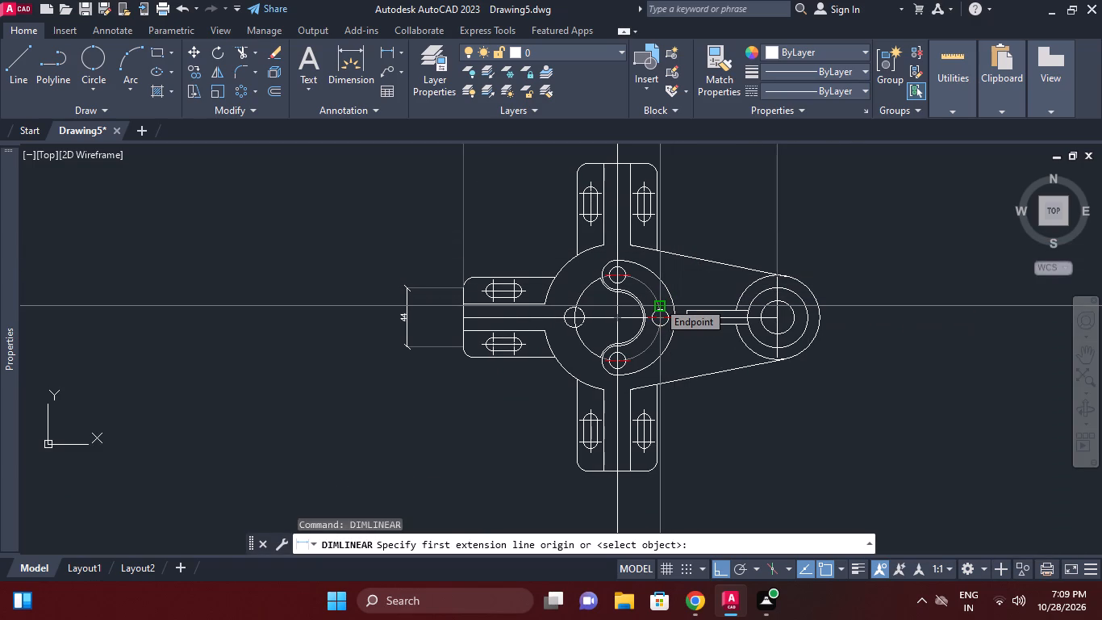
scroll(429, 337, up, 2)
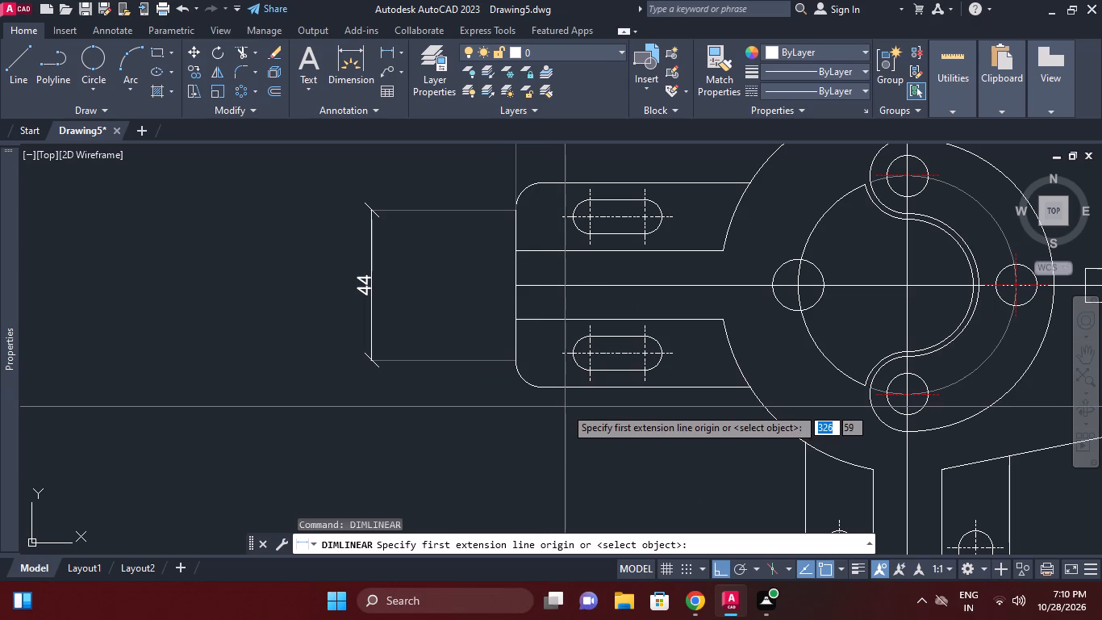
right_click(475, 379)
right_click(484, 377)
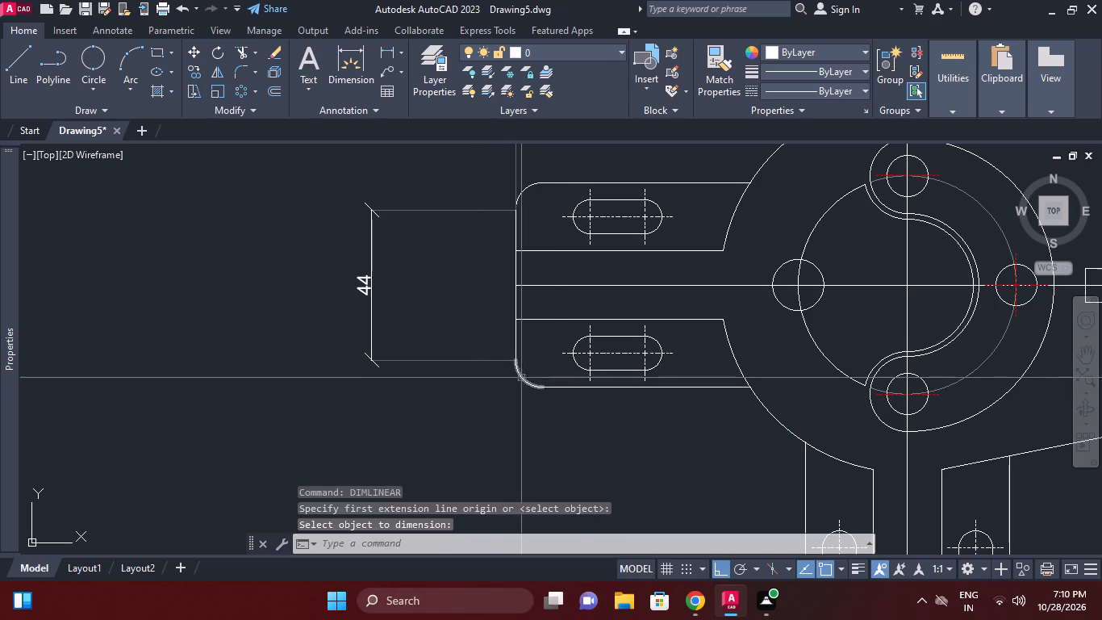
Stretch the left arm's vertical dimension so its origins snap to the arm's bottom and top edges where the corner fillets begin.
click(482, 372)
click(472, 339)
click(514, 361)
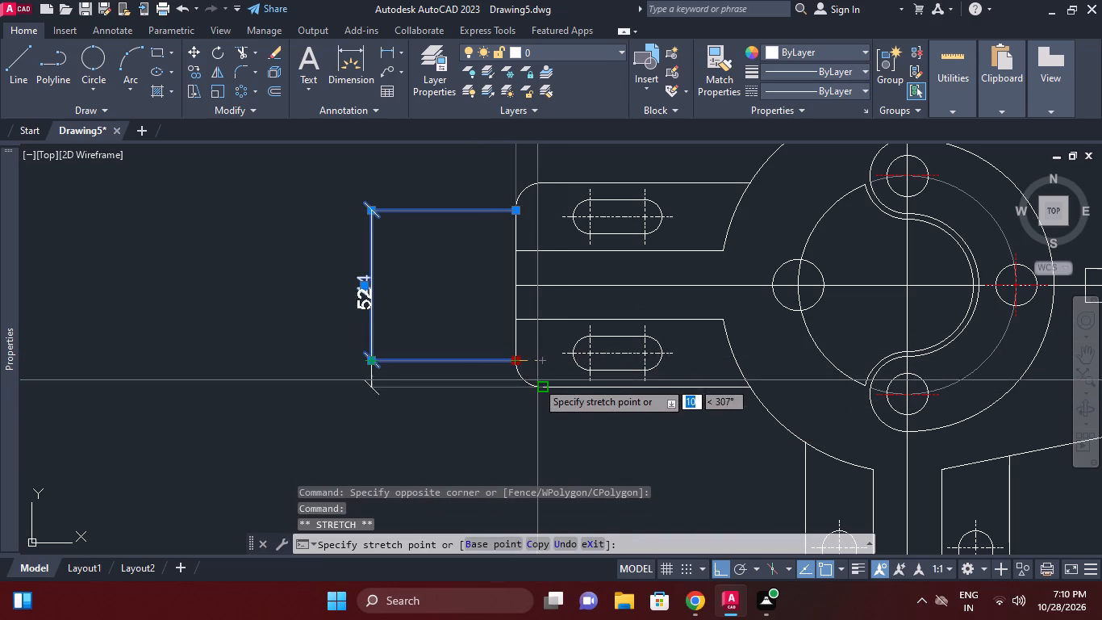
click(536, 384)
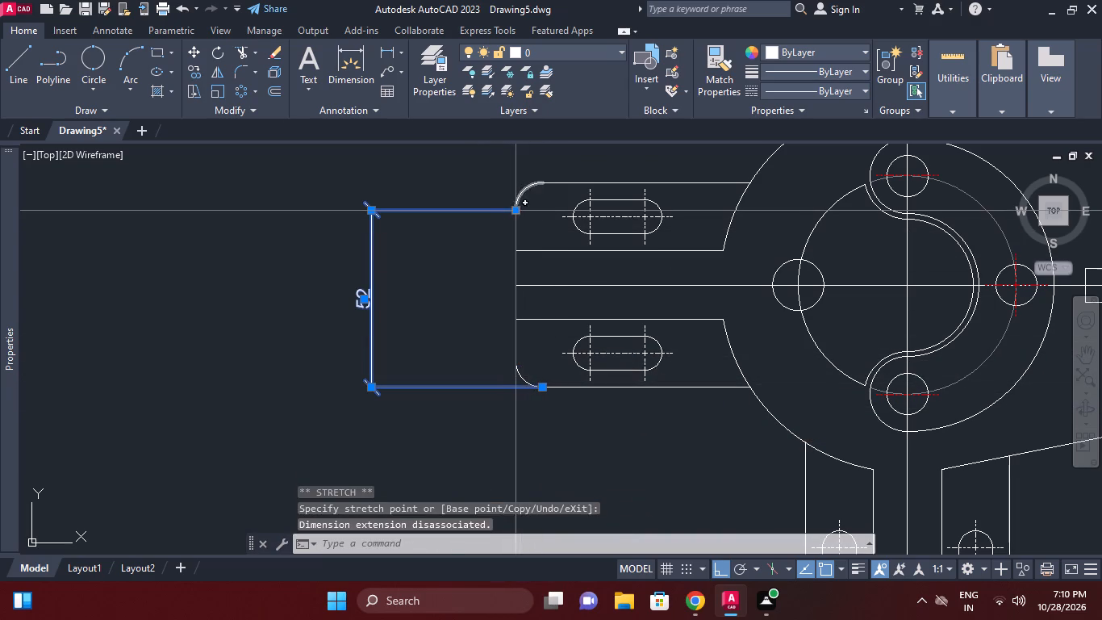
click(518, 210)
click(538, 185)
right_click(586, 200)
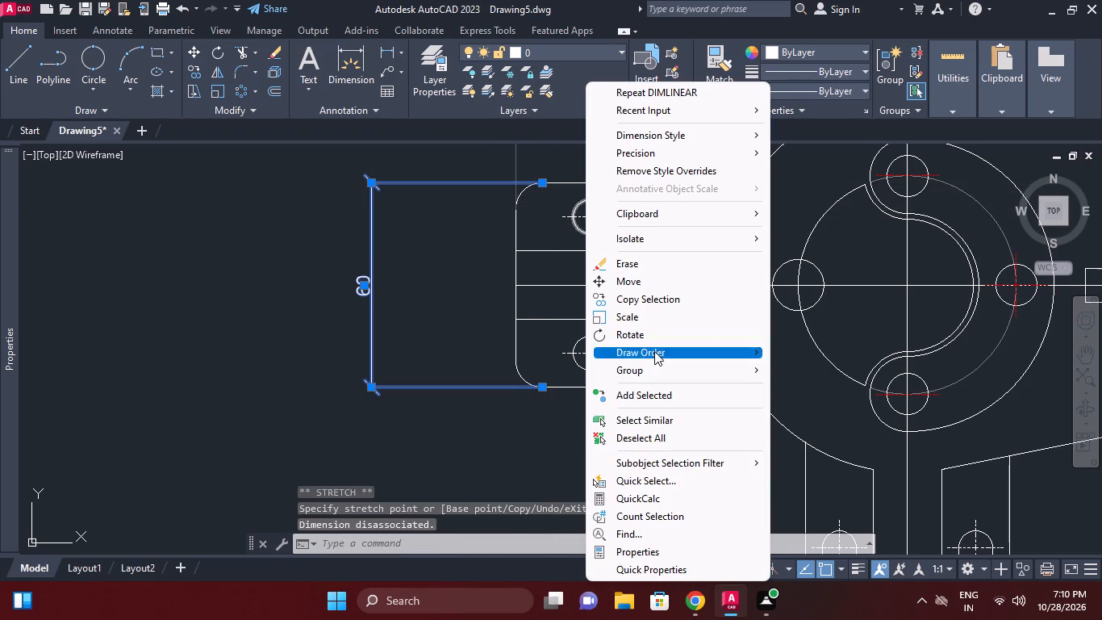
click(649, 438)
Add a vertical linear dimension from the left arm's upper inner line to its top edge, between the arm and its overall-width dimension.
scroll(643, 316, down, 1)
middle_drag(637, 334, 637, 342)
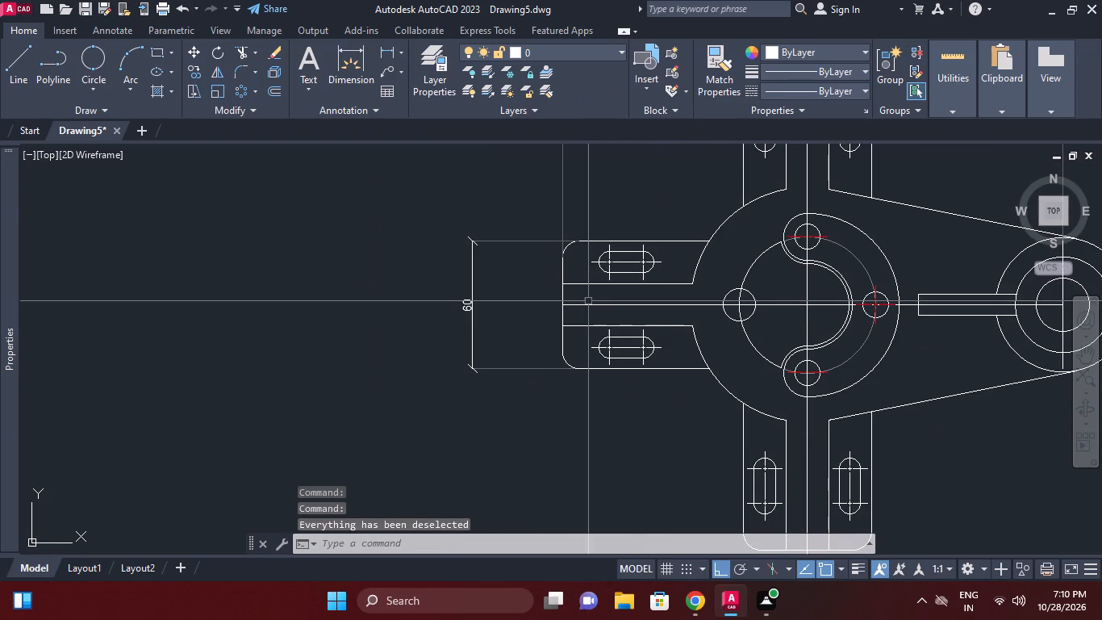
click(391, 48)
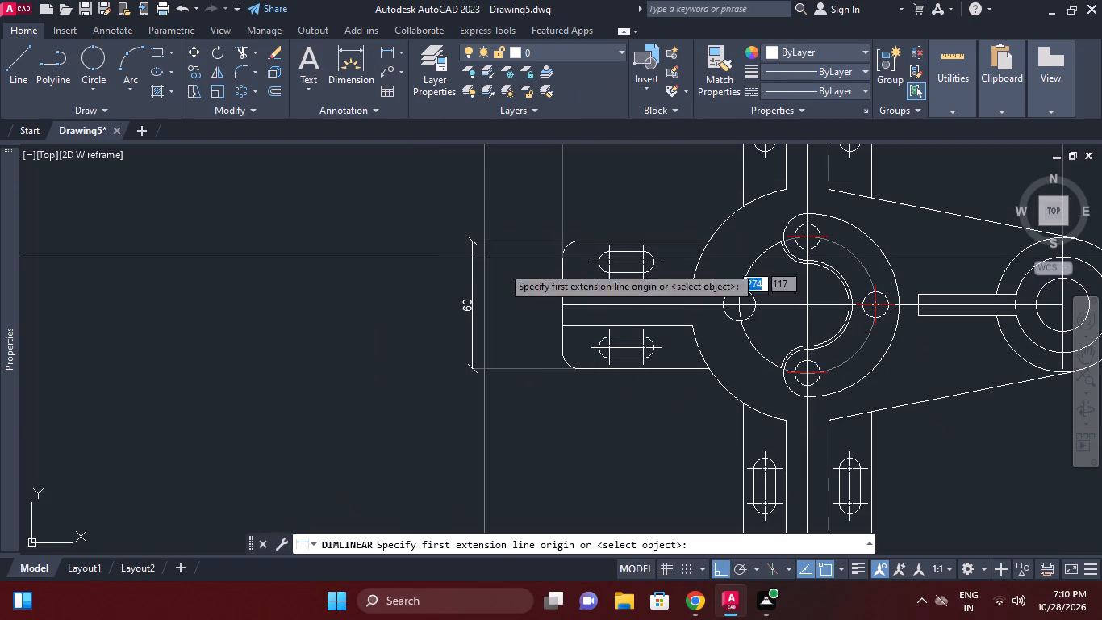
scroll(578, 296, up, 1)
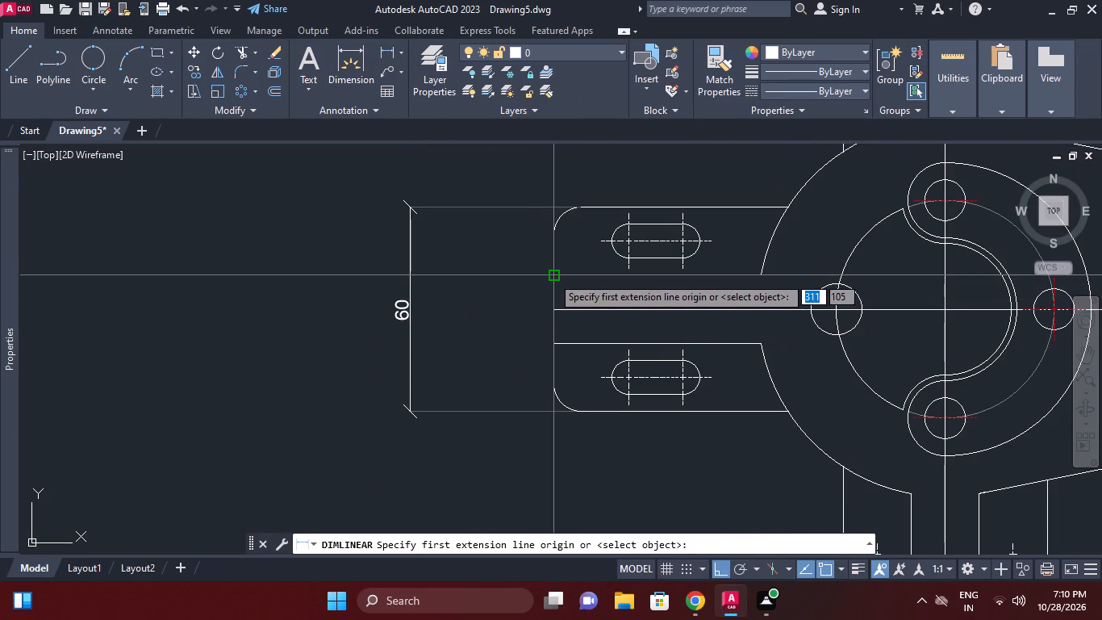
click(552, 276)
click(578, 205)
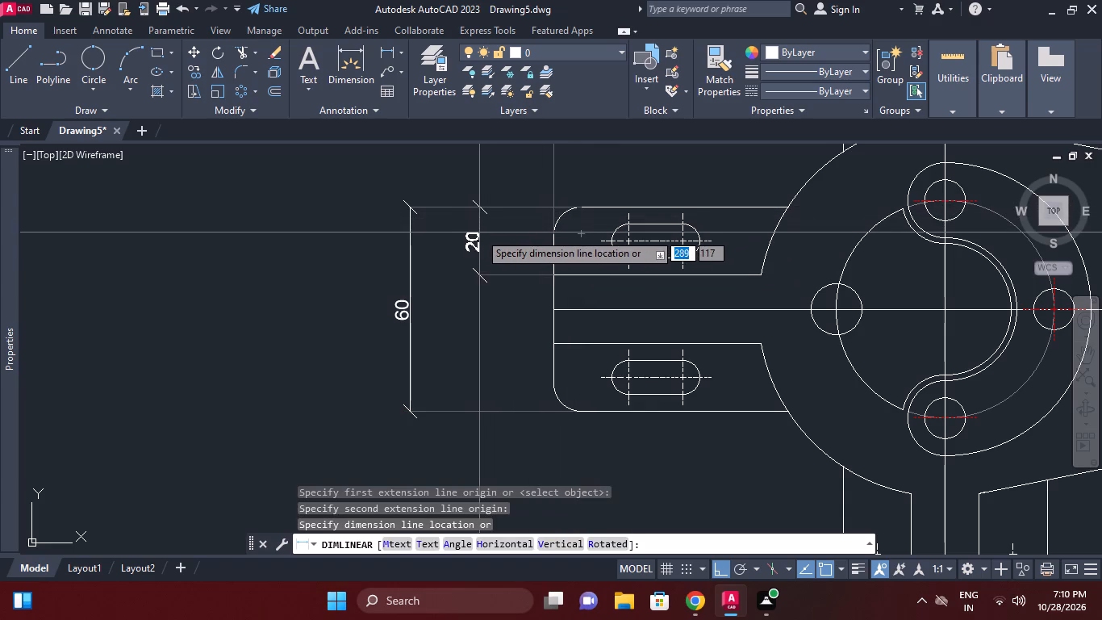
click(496, 237)
Add a matching vertical dimension from the left arm's lower inner line to its bottom edge, aligned with the upper one.
right_click(560, 220)
click(620, 232)
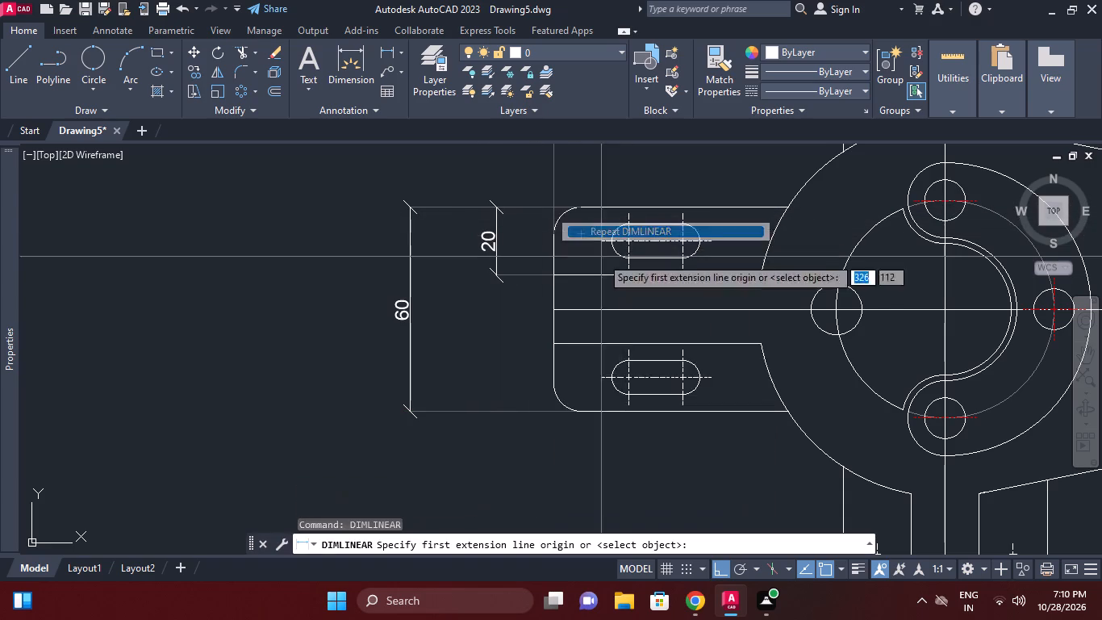
click(556, 339)
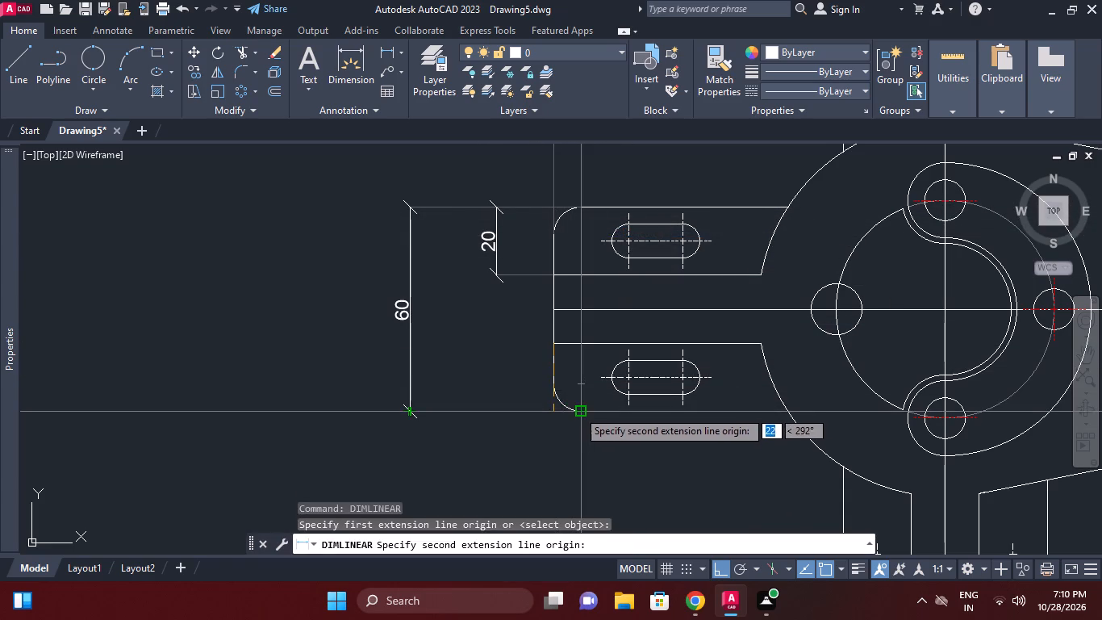
click(578, 410)
click(497, 274)
Shift the left arm's overall-width dimension line about 13 mm closer to the arm and deselect it.
click(446, 466)
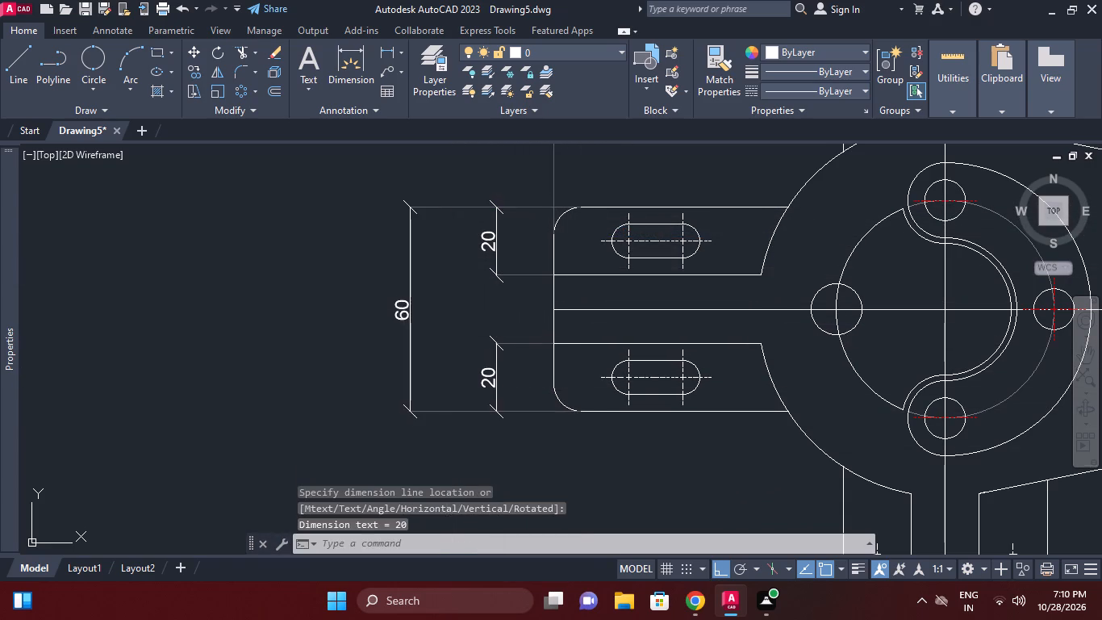
click(380, 375)
click(413, 411)
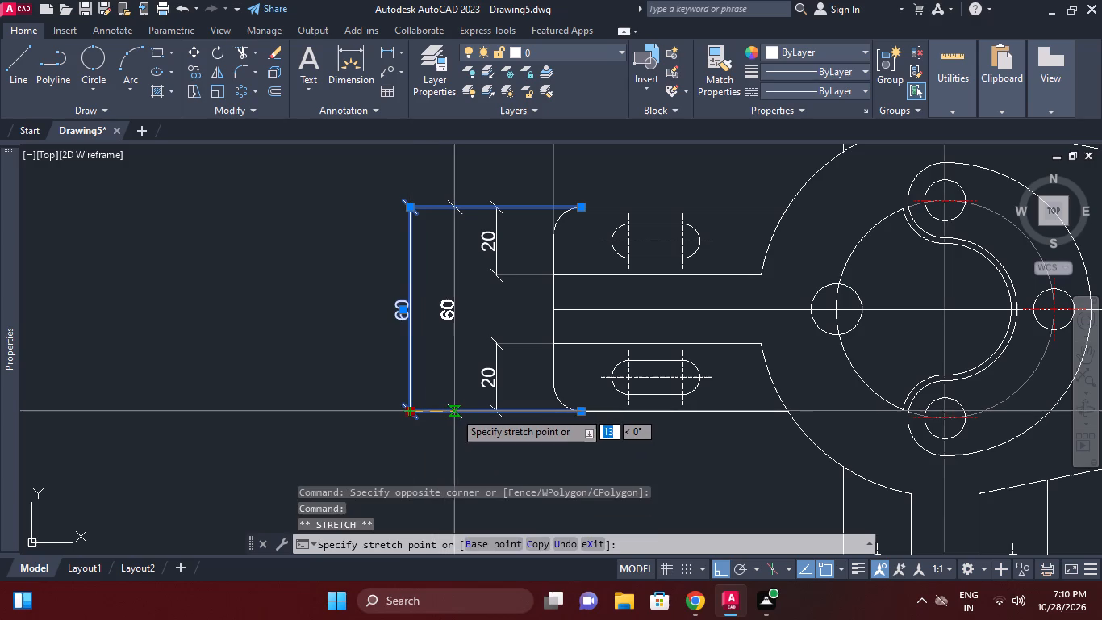
click(457, 411)
middle_drag(464, 341, 489, 325)
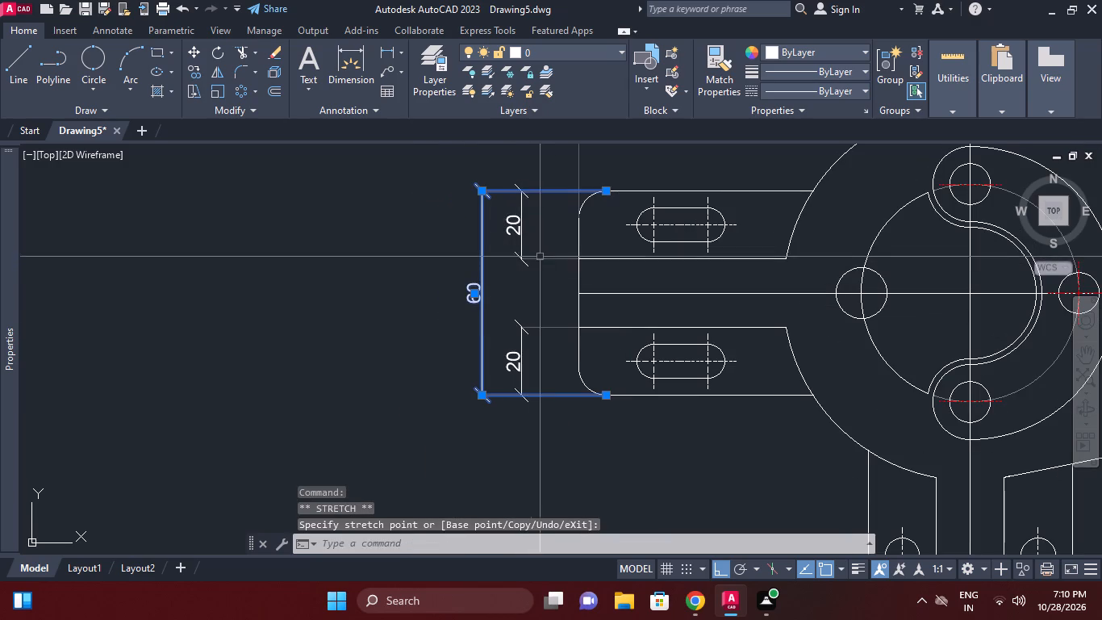
right_click(544, 253)
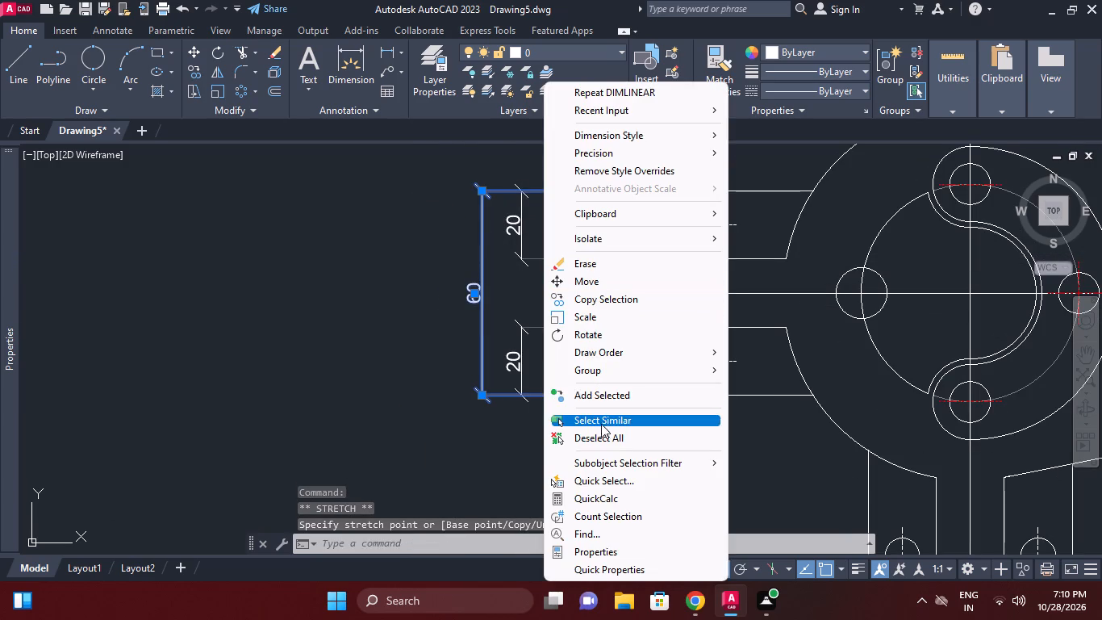
click(599, 429)
Add a vertical linear dimension from the left arm's top edge to the upper arm's end, aligned with the left arm's overall-width dimension.
right_click(390, 244)
click(448, 273)
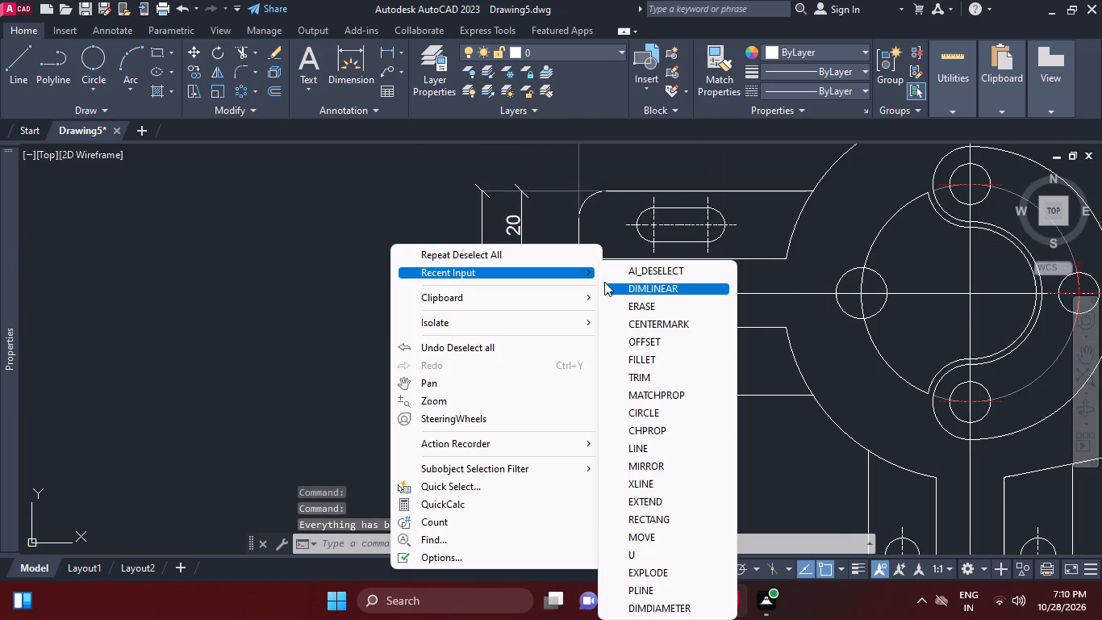
click(636, 287)
middle_drag(499, 220, 484, 266)
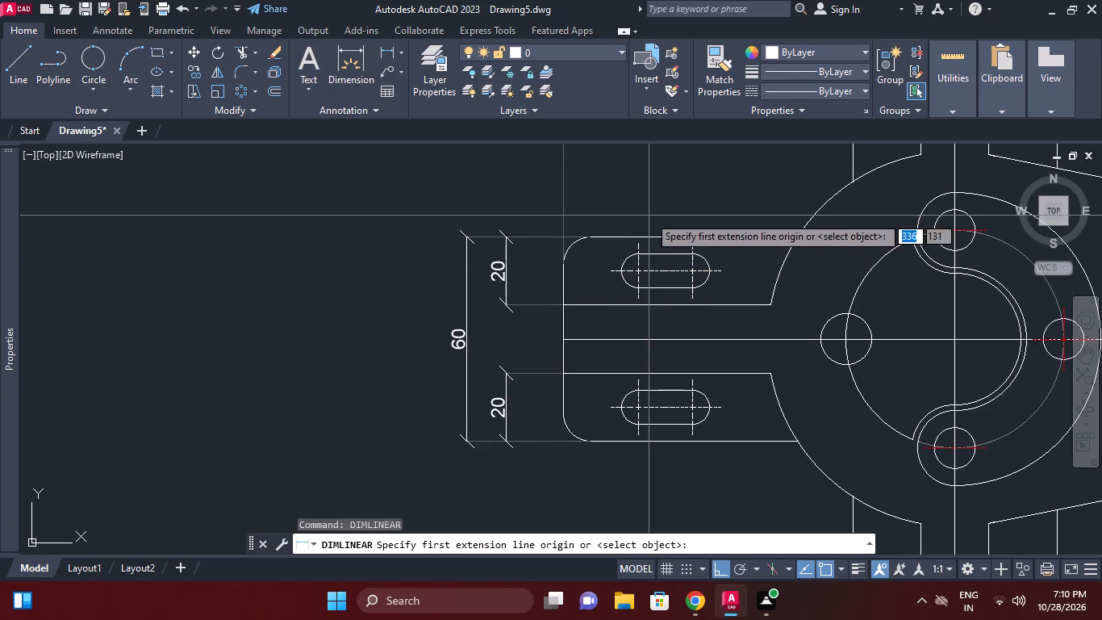
middle_drag(649, 216, 614, 296)
click(553, 316)
scroll(582, 245, down, 1)
middle_drag(583, 255, 586, 297)
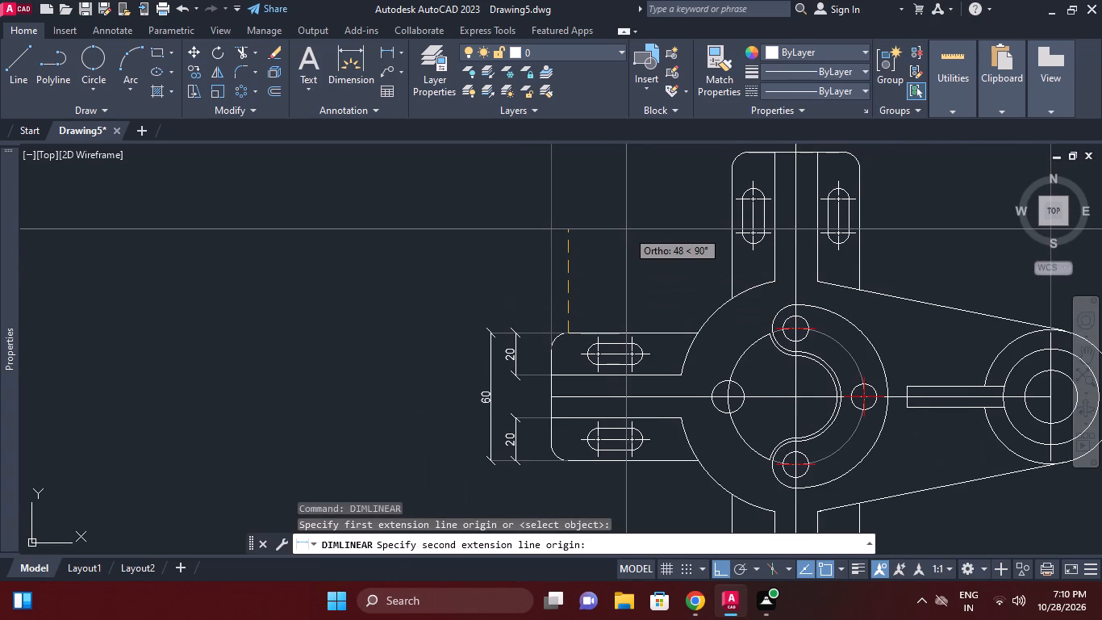
middle_drag(626, 229, 616, 300)
scroll(641, 257, down, 1)
scroll(703, 232, up, 1)
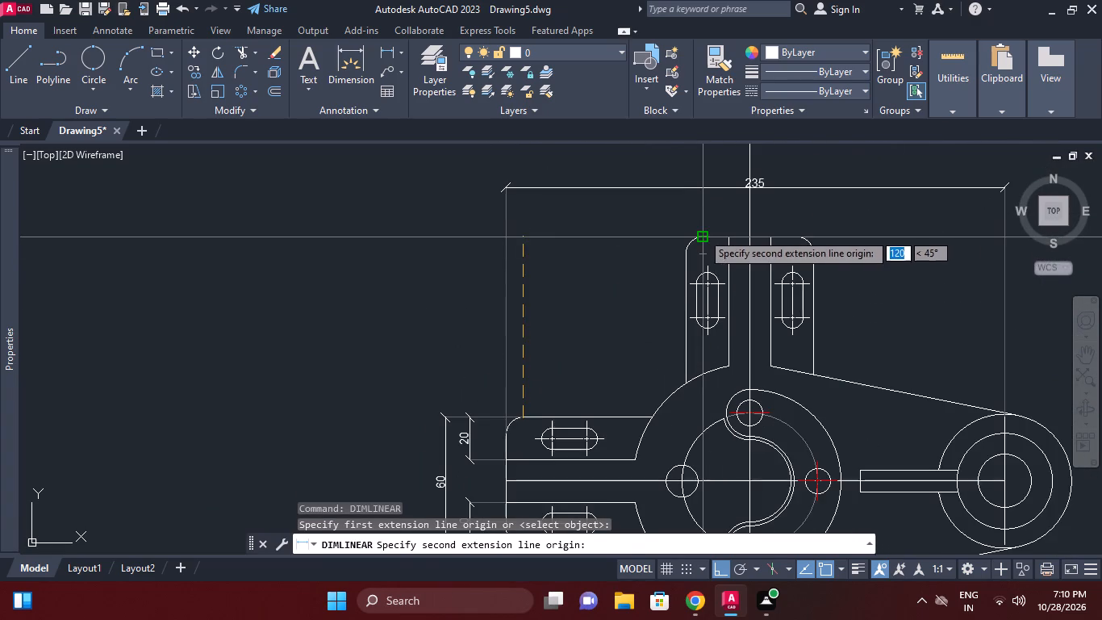
click(702, 232)
scroll(599, 279, down, 1)
middle_drag(598, 280, 621, 223)
scroll(553, 291, up, 2)
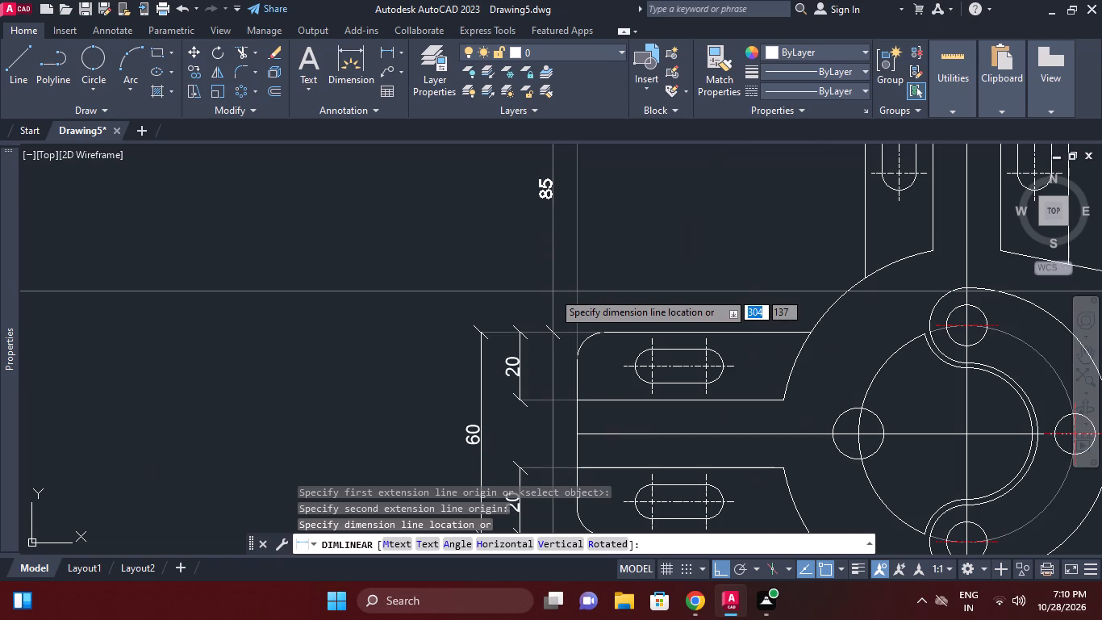
middle_click(541, 267)
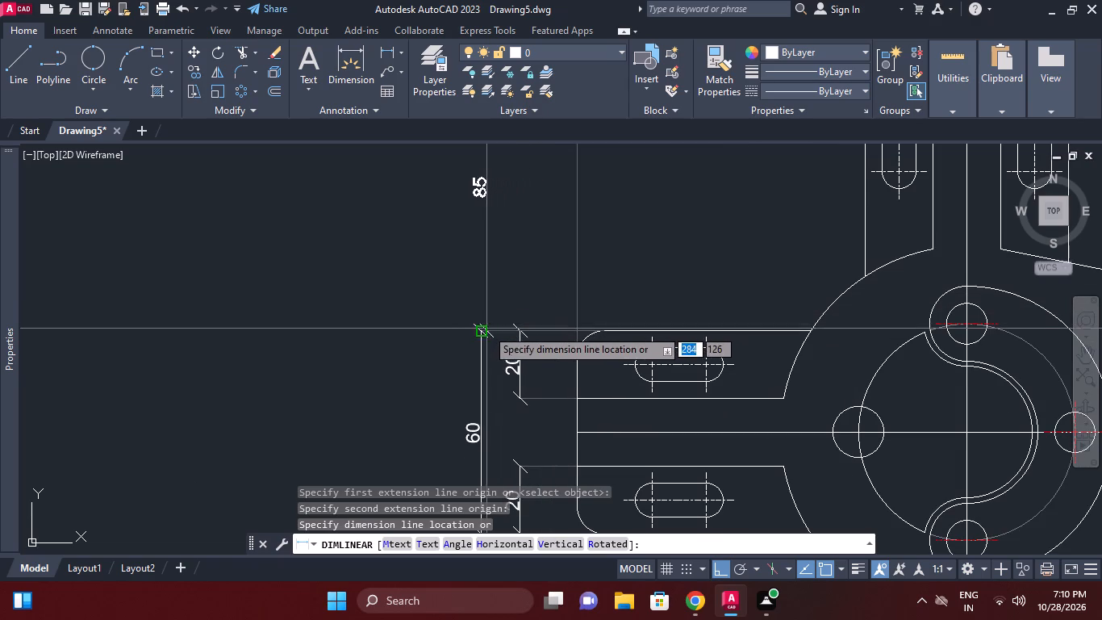
click(483, 329)
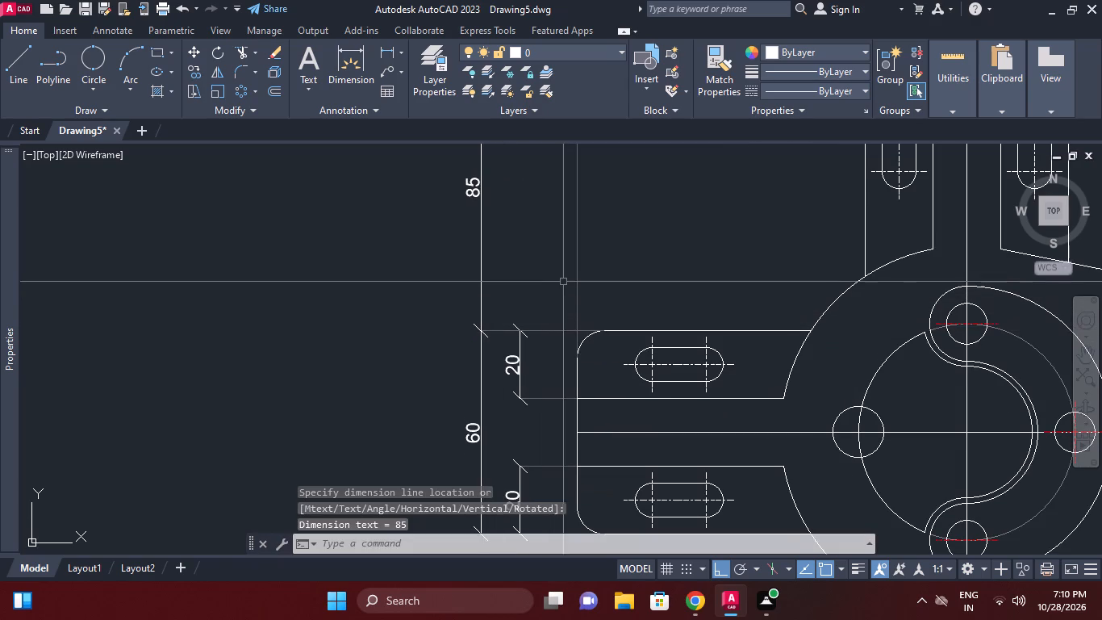
Add a vertical linear dimension of the part's overall height, from the upper arm's end to the lower arm's end, outside the existing vertical dimensions.
scroll(574, 273, down, 1)
right_click(601, 261)
click(644, 264)
scroll(645, 262, down, 1)
middle_drag(645, 266, 640, 312)
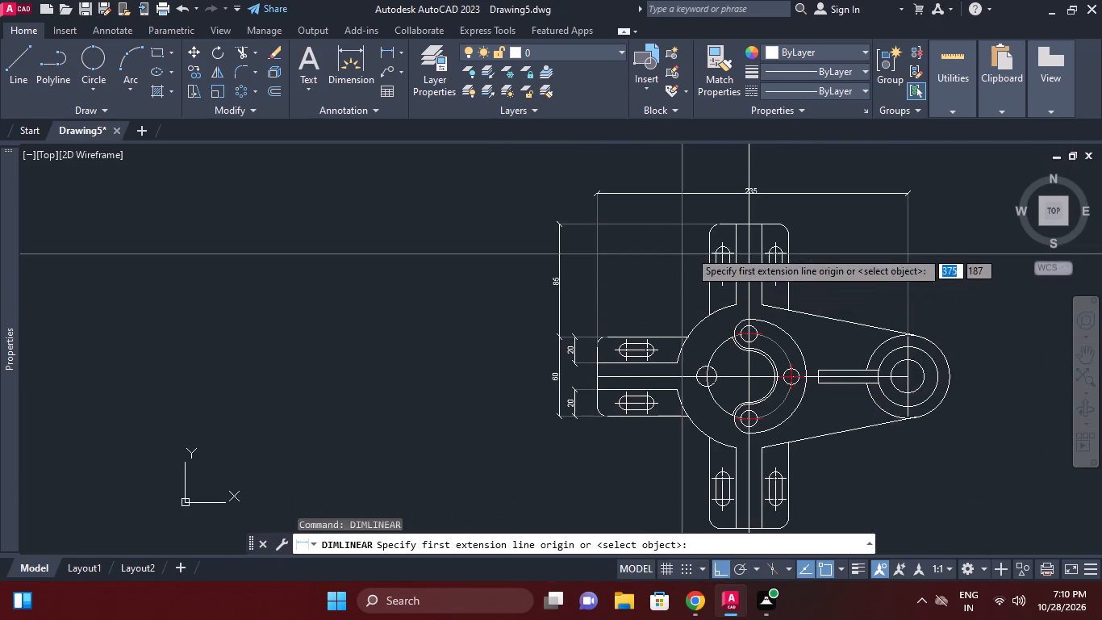
scroll(705, 225, up, 1)
click(728, 220)
scroll(661, 262, down, 1)
middle_drag(659, 262, 664, 203)
scroll(663, 306, down, 1)
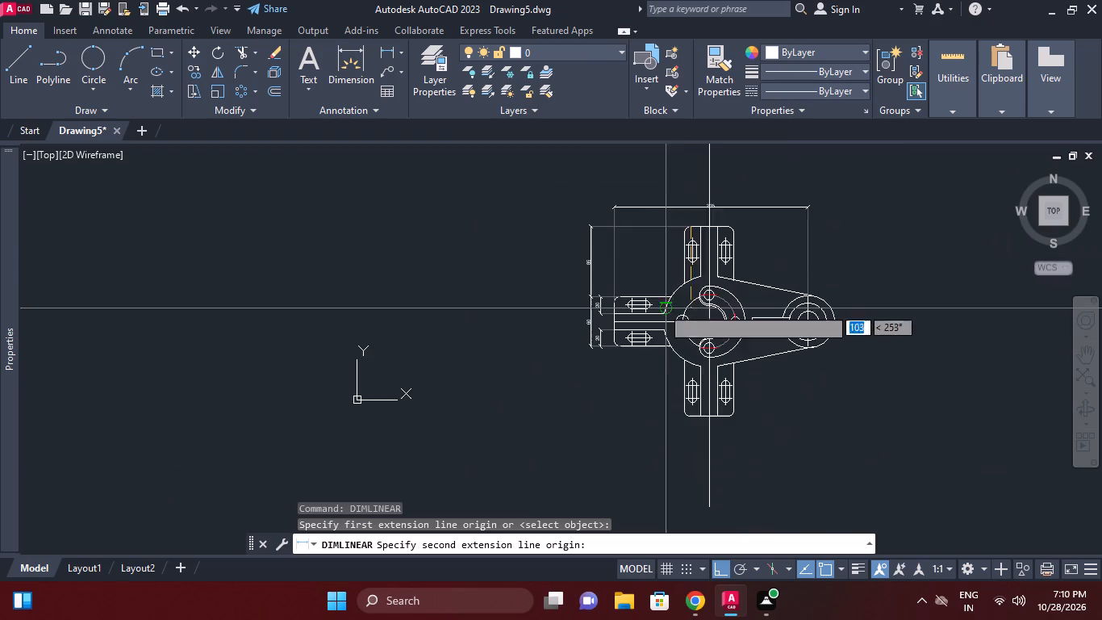
scroll(681, 421, up, 2)
click(707, 417)
scroll(480, 341, down, 1)
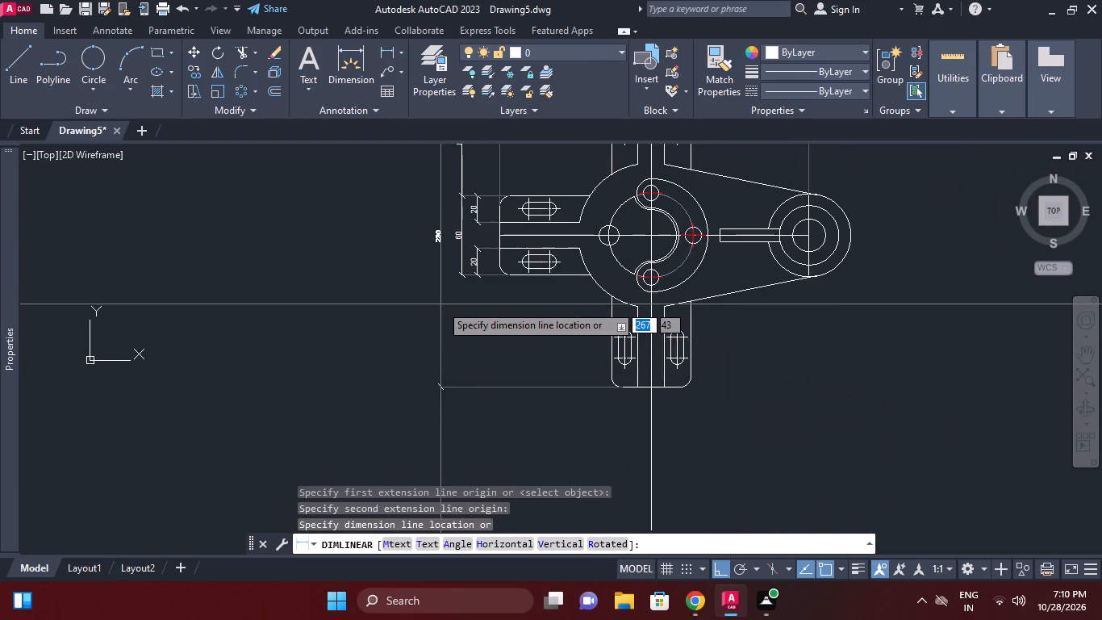
scroll(440, 304, up, 1)
middle_drag(440, 304, 488, 343)
scroll(489, 341, up, 1)
click(489, 334)
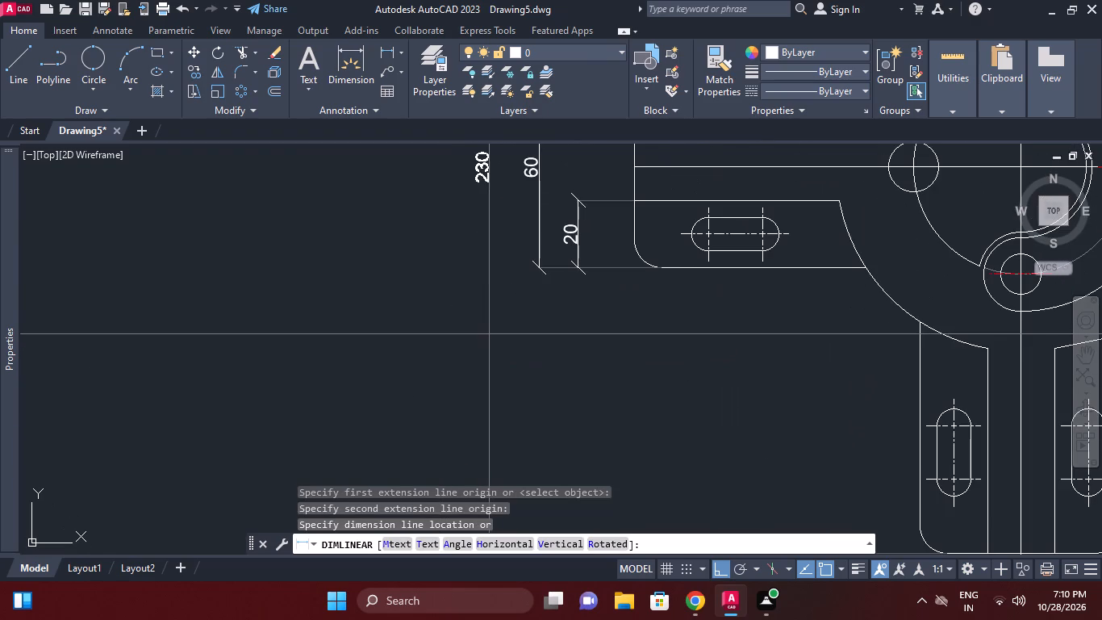
Look over the dimensioned part, checking the left and lower arms for features that still need dimensions.
scroll(508, 303, down, 2)
middle_click(515, 320)
middle_drag(528, 316, 528, 335)
middle_drag(527, 270, 527, 333)
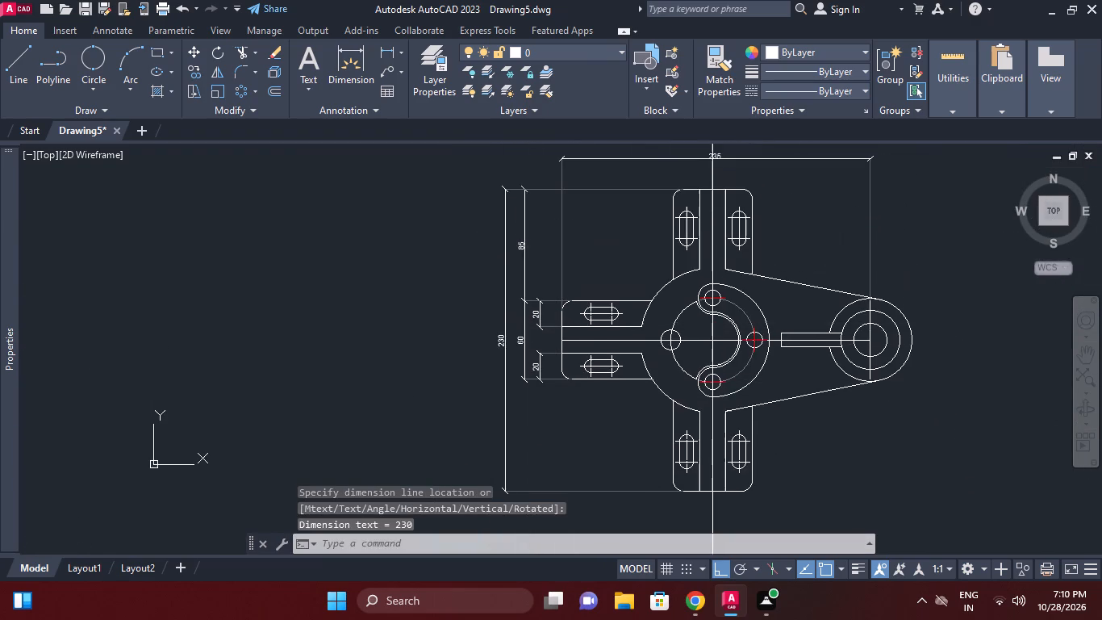
scroll(510, 196, up, 1)
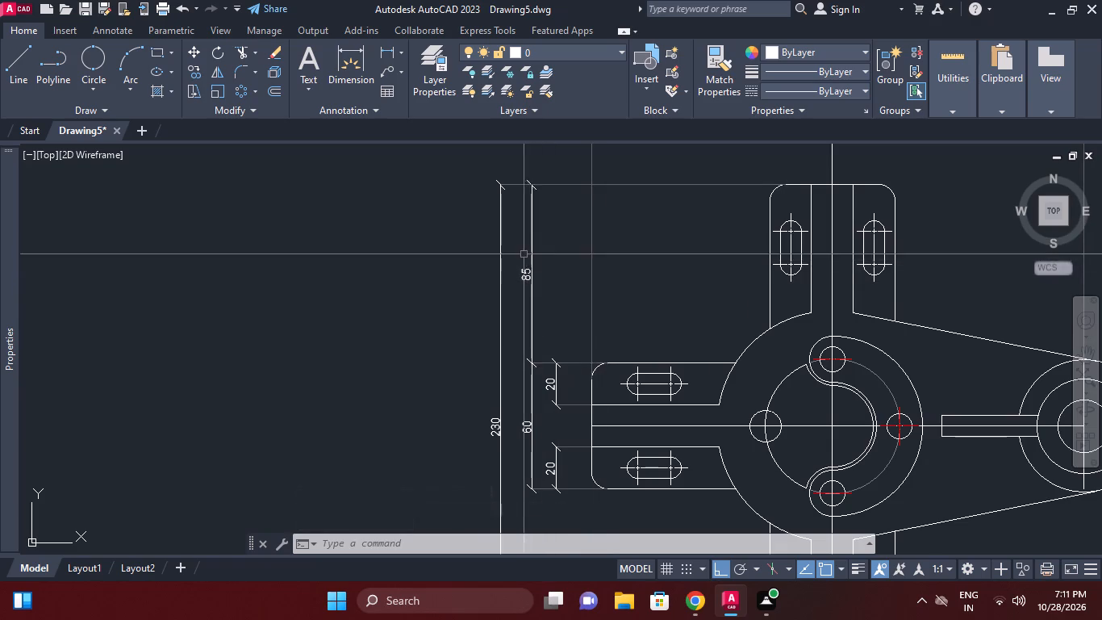
middle_drag(529, 266, 563, 191)
scroll(589, 317, down, 1)
middle_drag(588, 315, 578, 280)
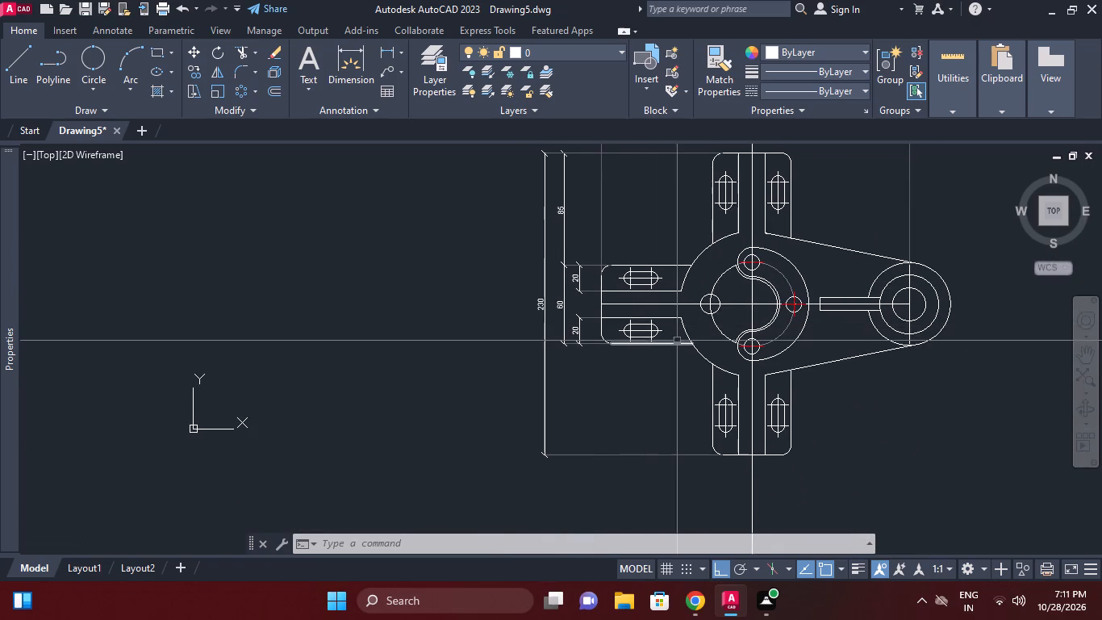
middle_drag(693, 338, 651, 340)
middle_drag(687, 375, 670, 370)
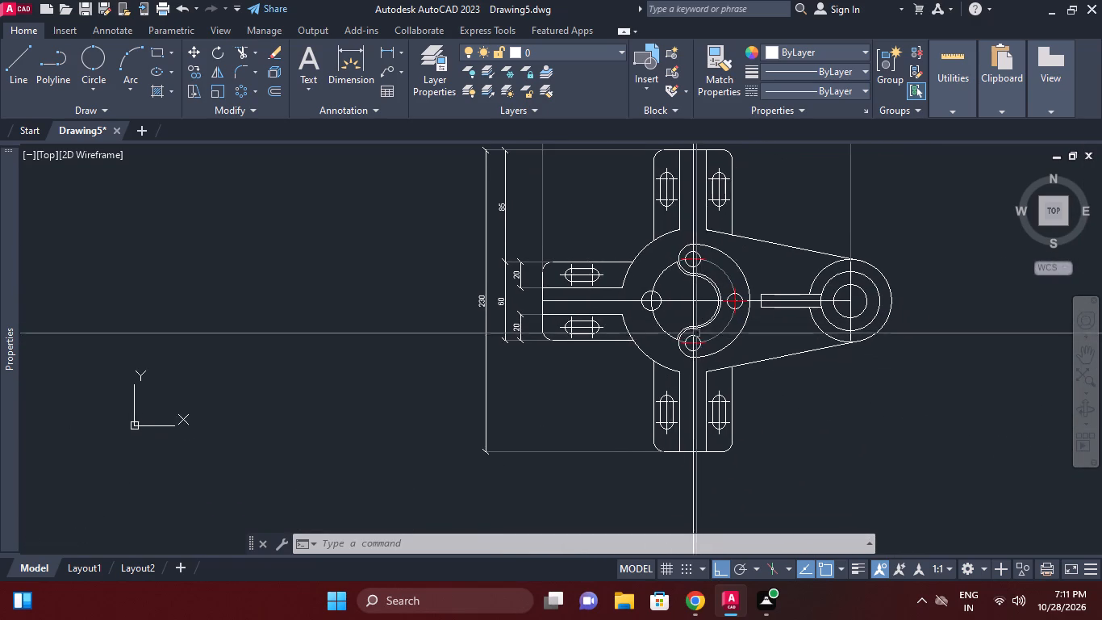
middle_drag(700, 341, 685, 346)
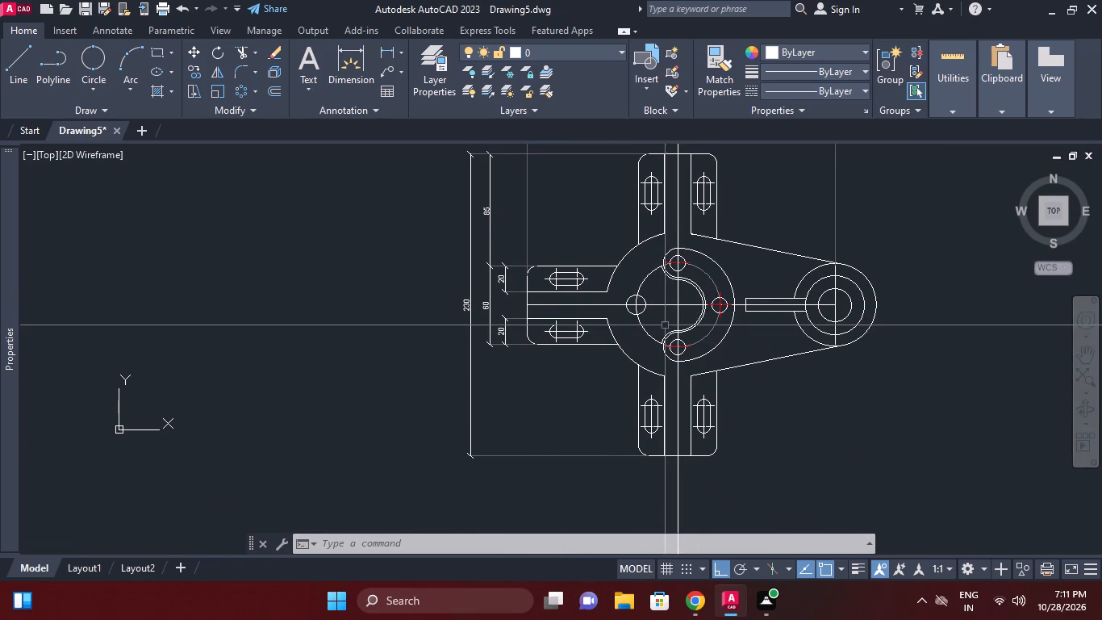
middle_click(665, 325)
middle_drag(644, 358, 641, 316)
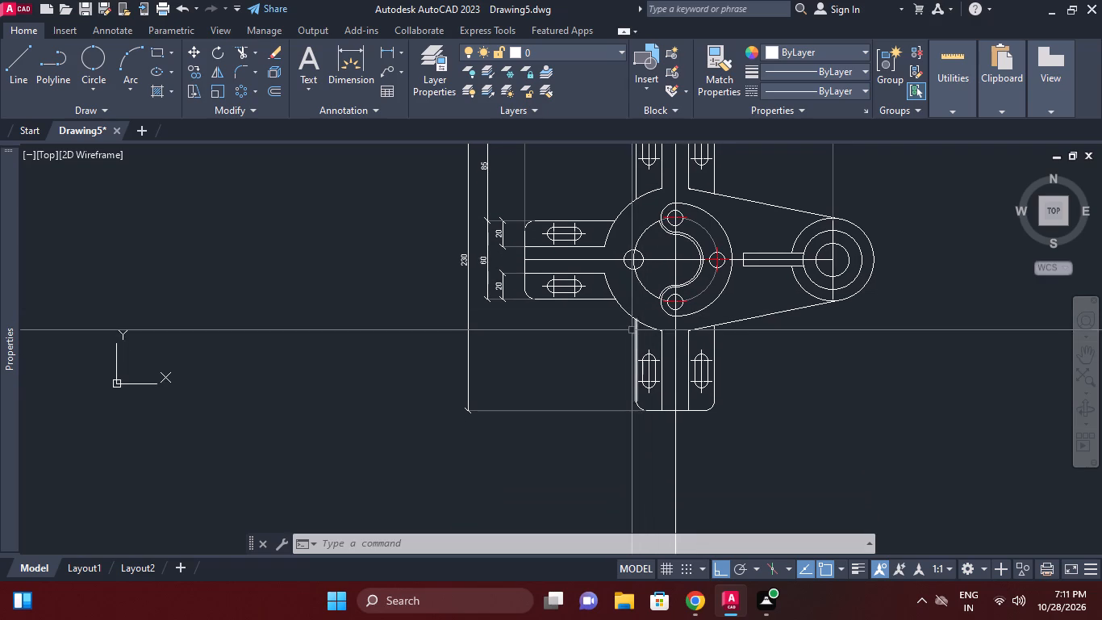
middle_drag(625, 320, 643, 278)
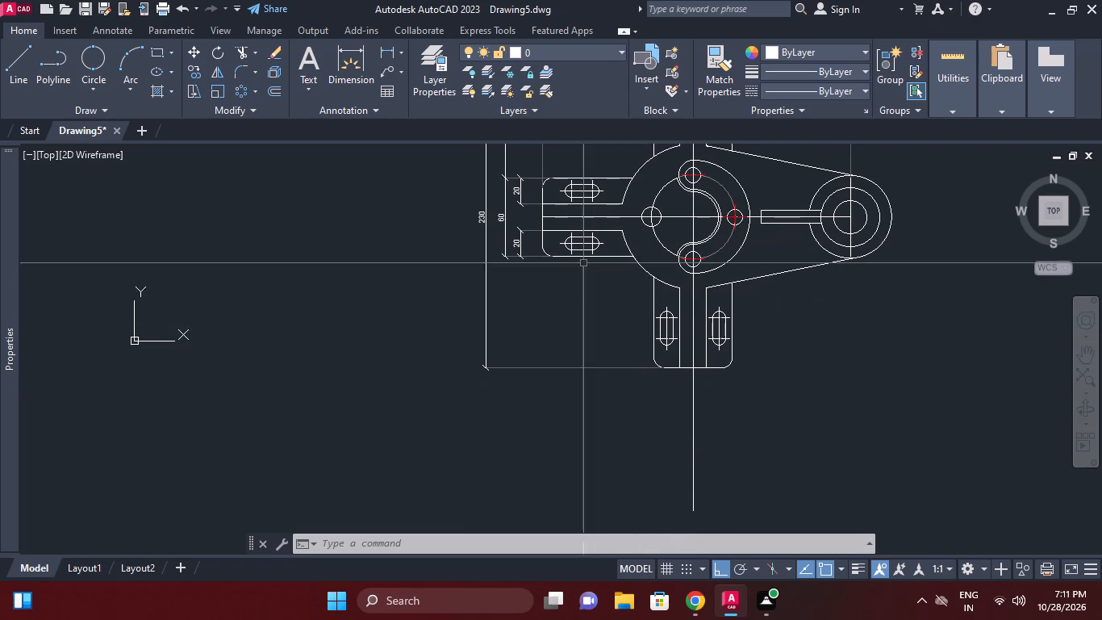
Add a horizontal linear dimension between the two vertical centre lines of the left arm's lower slot, placed below the arm.
scroll(575, 246, up, 2)
click(378, 52)
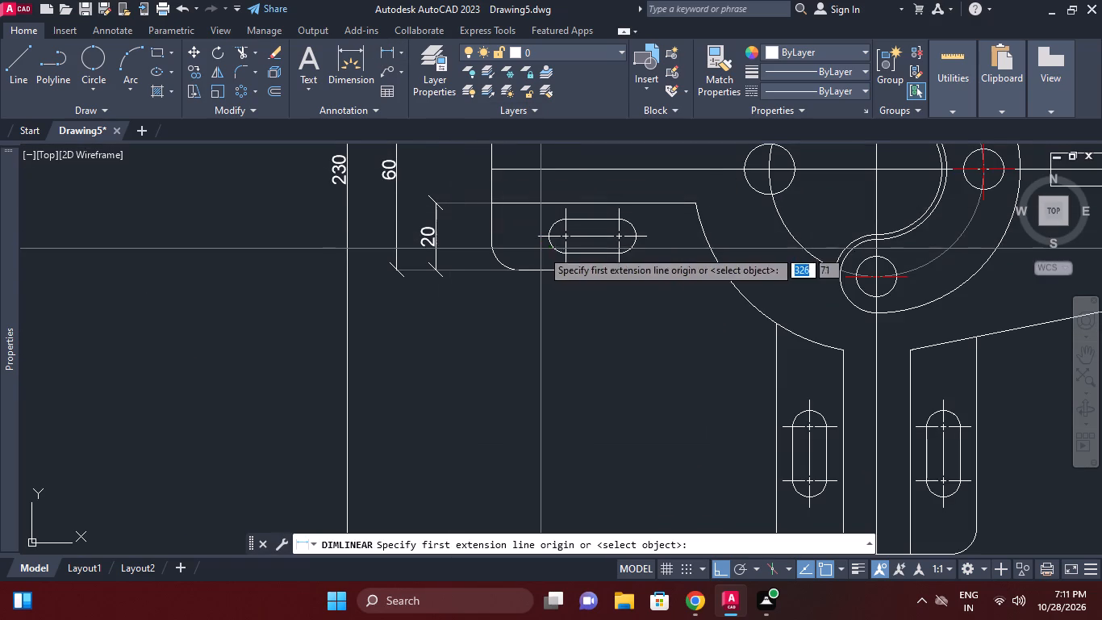
scroll(570, 260, up, 2)
click(556, 270)
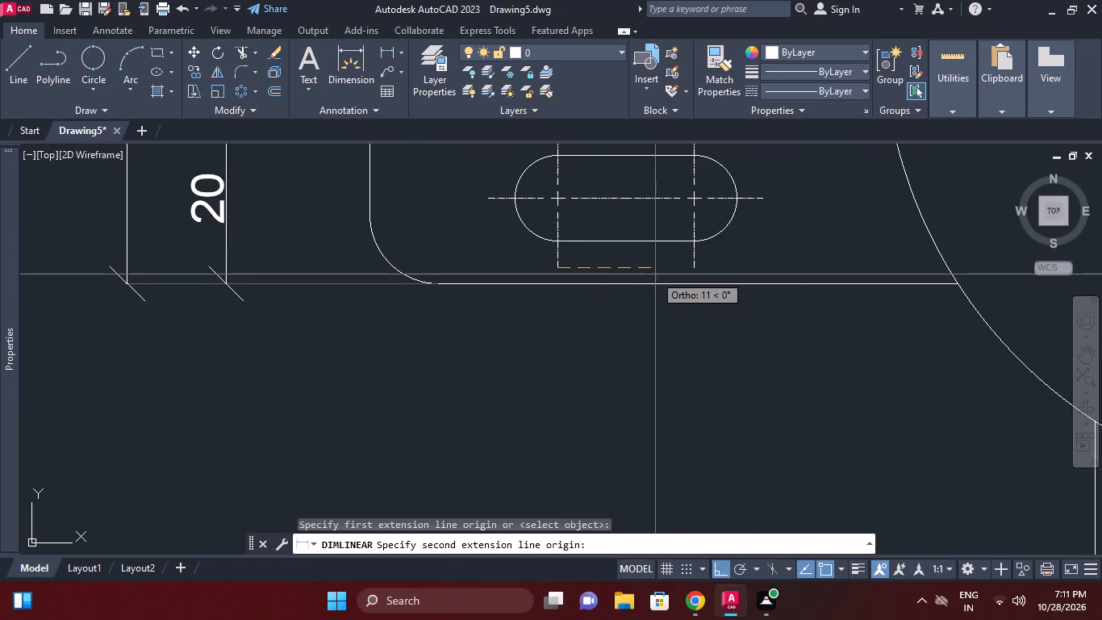
click(694, 270)
middle_drag(648, 331, 662, 281)
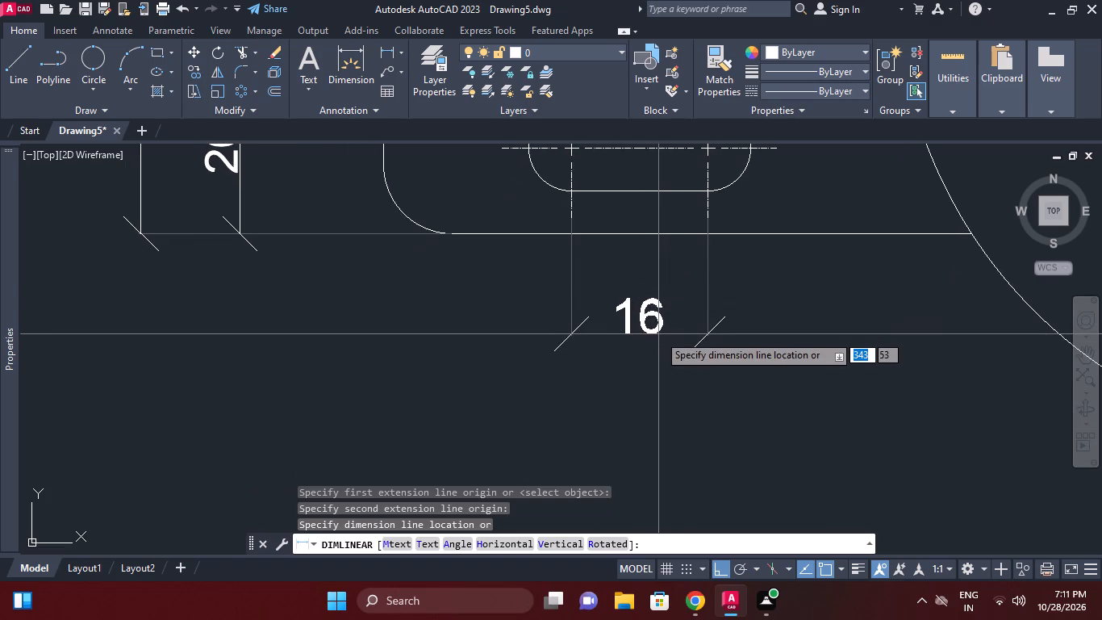
click(655, 334)
Add a horizontal linear dimension across the same slot's full length, placed beneath its centre-distance dimension.
right_click(734, 298)
click(788, 266)
middle_drag(538, 193, 534, 210)
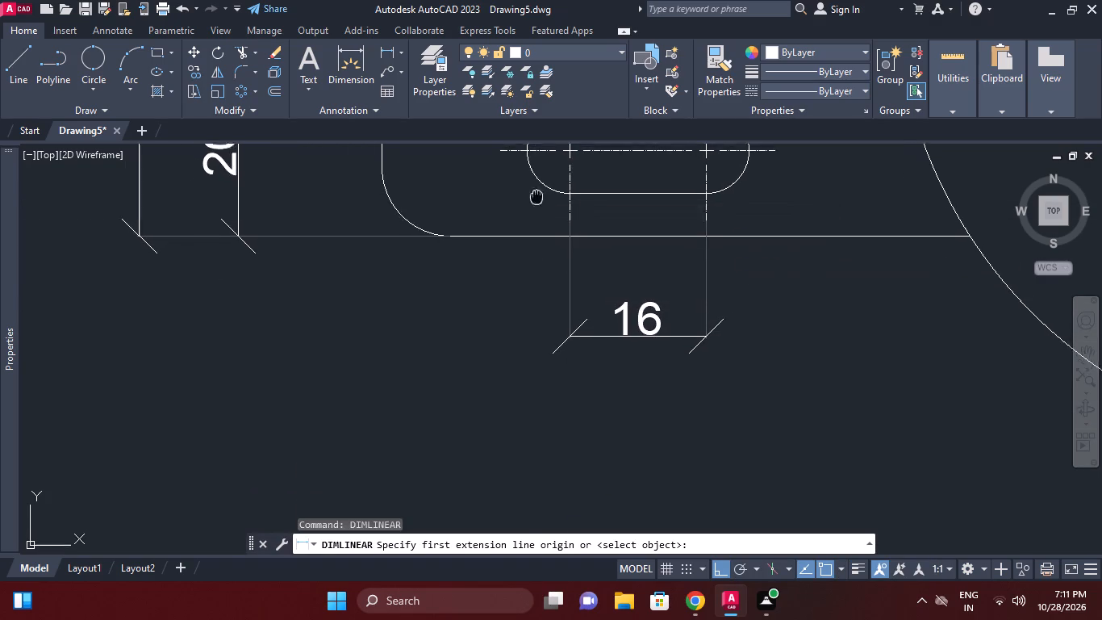
middle_drag(534, 210, 530, 242)
click(520, 197)
click(742, 200)
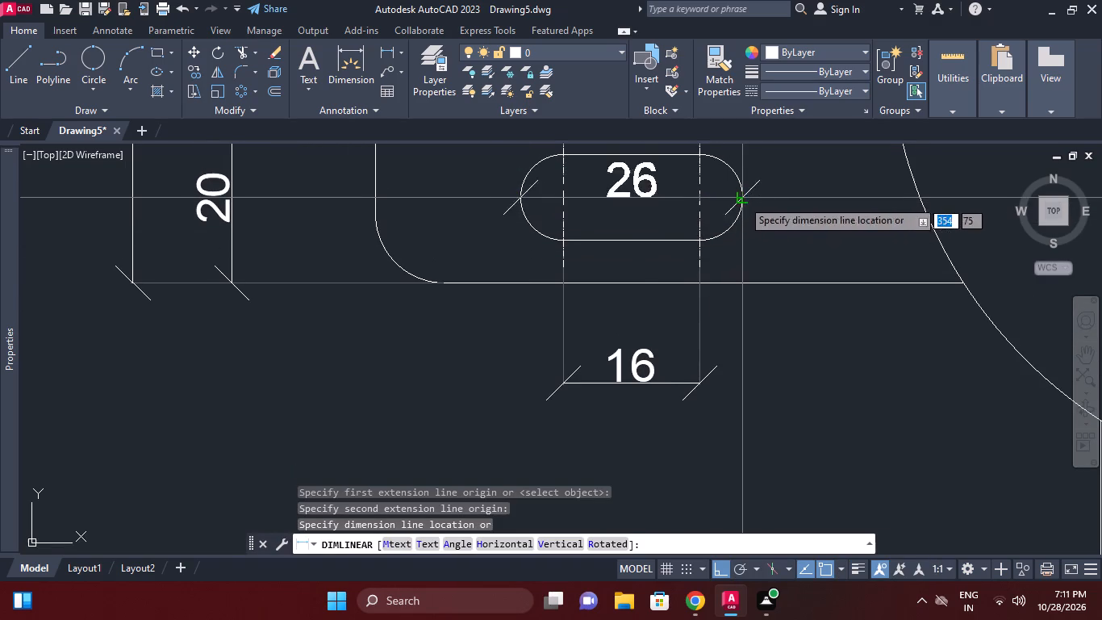
click(698, 459)
Move both slot dimensions together slightly up toward the left arm's bottom edge.
scroll(722, 404, down, 2)
middle_drag(718, 396, 727, 320)
click(758, 400)
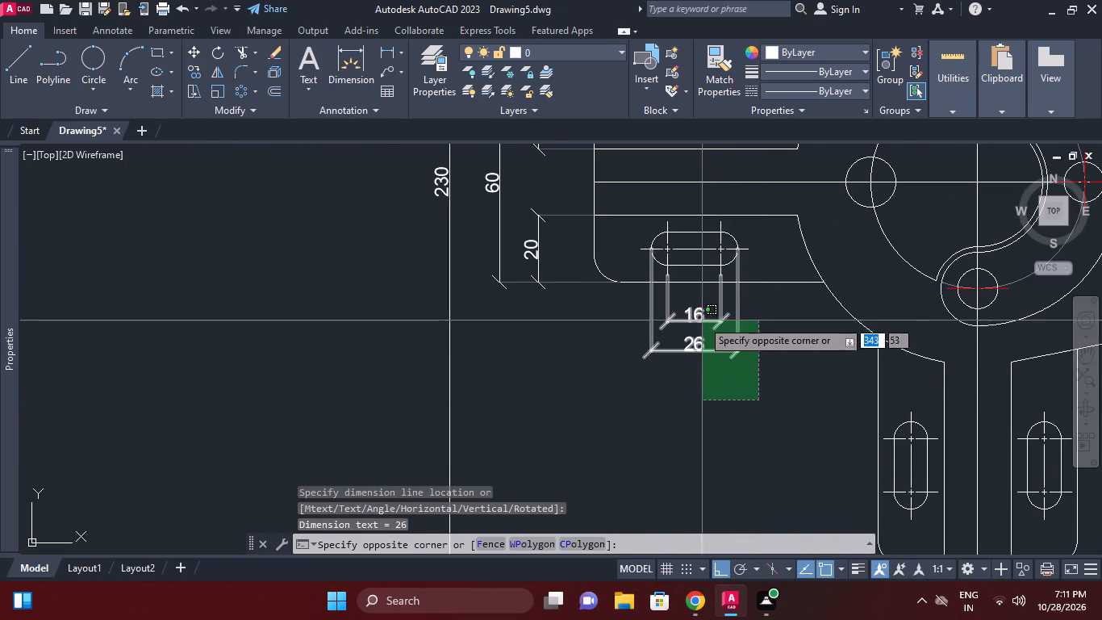
click(714, 312)
click(200, 90)
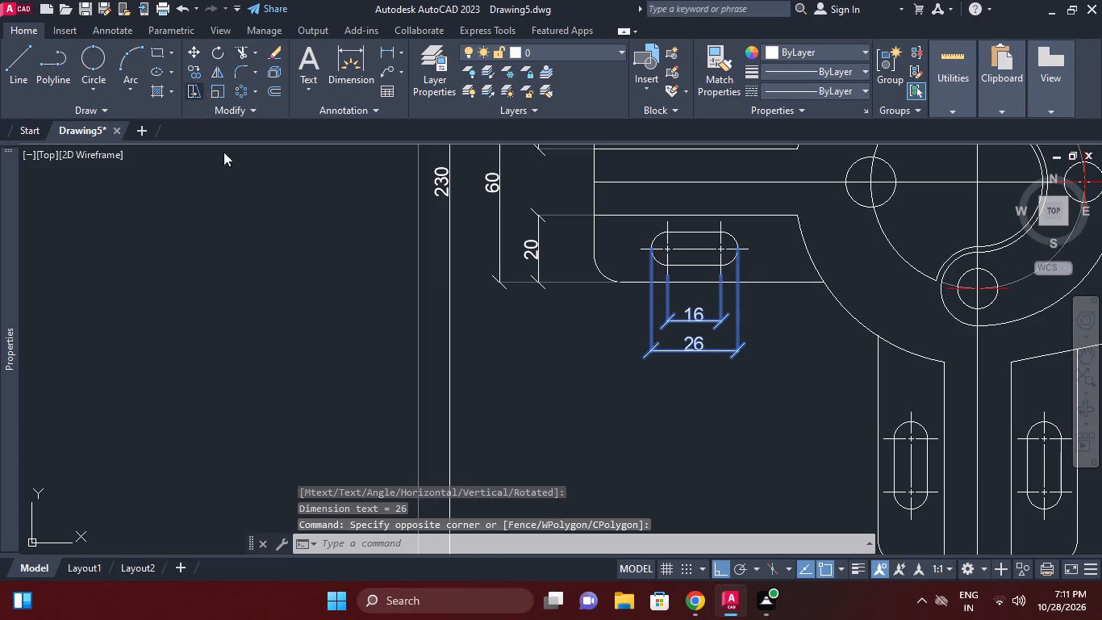
click(774, 392)
click(772, 379)
Add a horizontal linear dimension from the left arm's end to the round body's centre, placed below the slot dimensions.
middle_drag(777, 325, 774, 329)
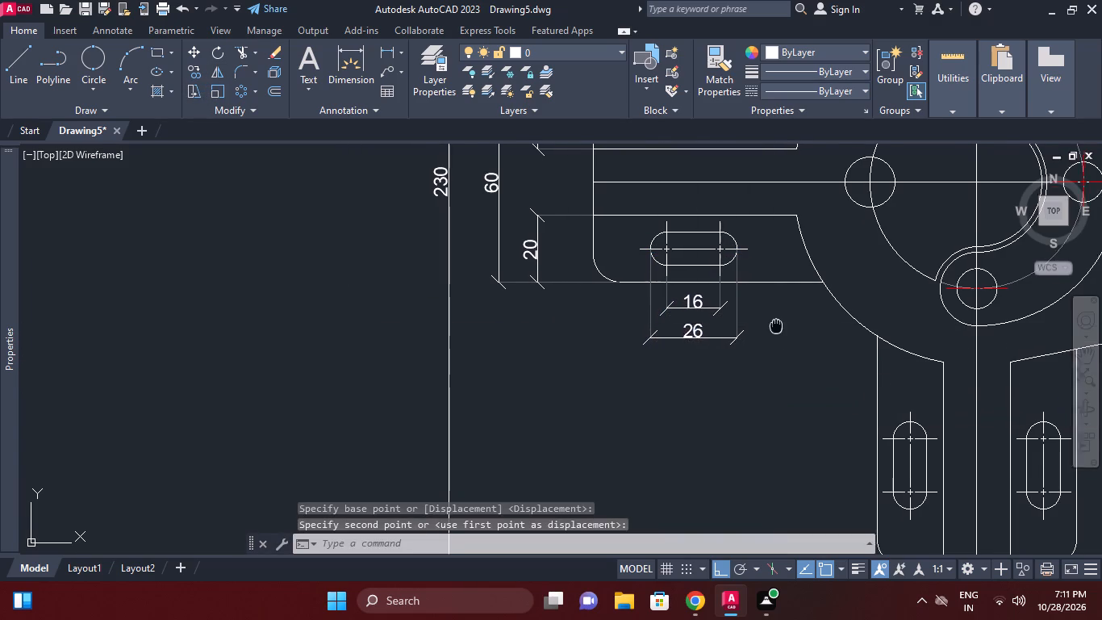
middle_drag(774, 329, 766, 332)
scroll(745, 321, down, 1)
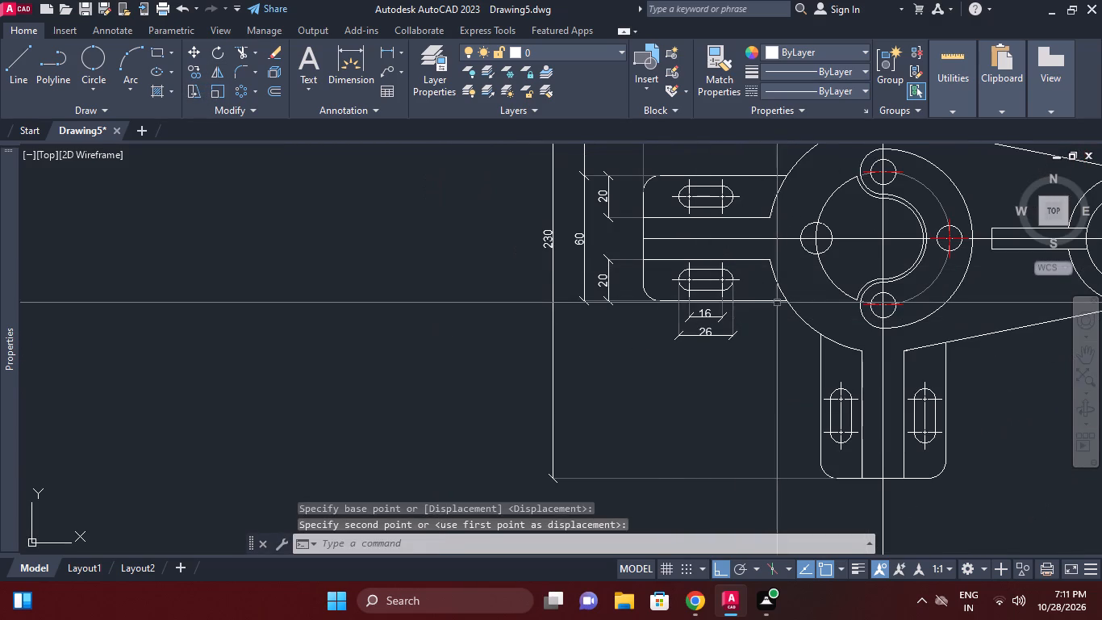
click(386, 55)
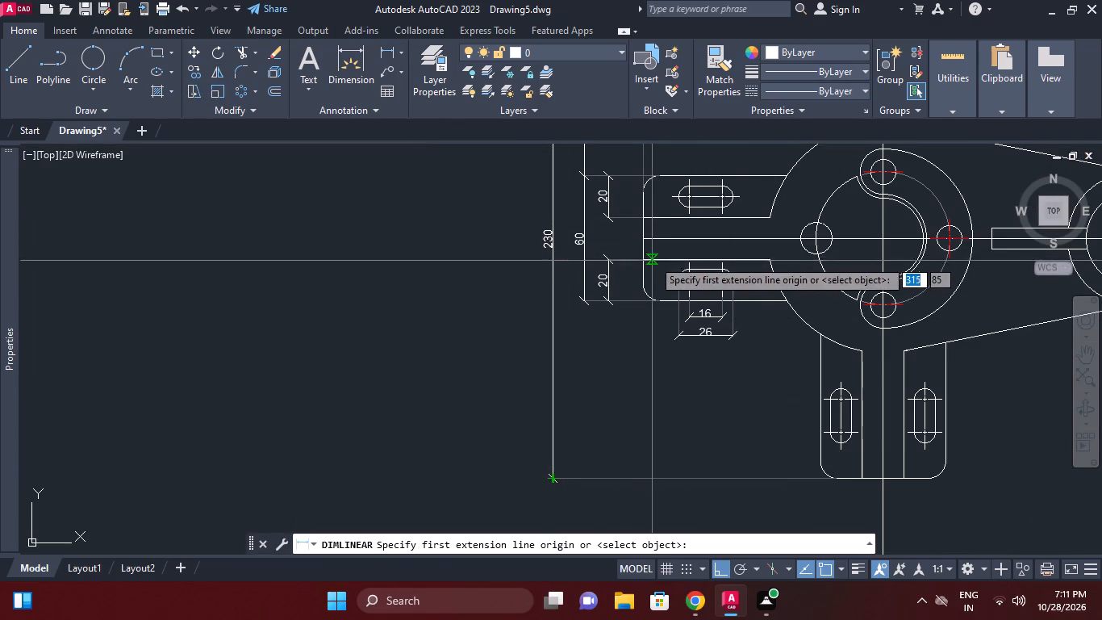
click(643, 240)
click(883, 241)
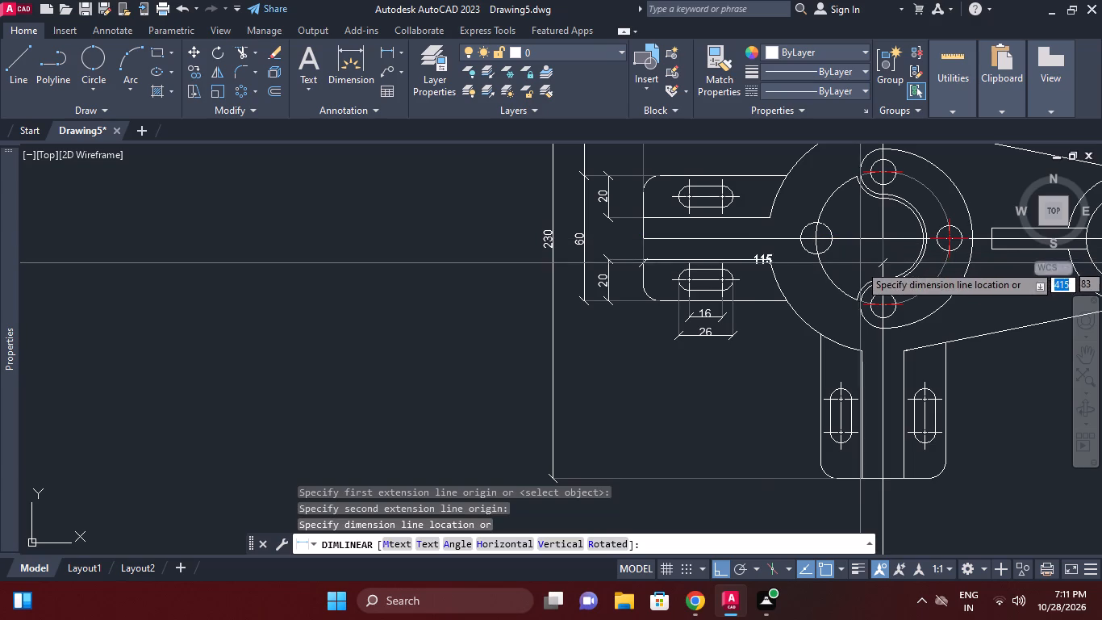
click(884, 365)
Add an aligned dimension across the curved band, from its S-shaped inner edge to its outer arc near the lower hole.
middle_drag(710, 389, 609, 358)
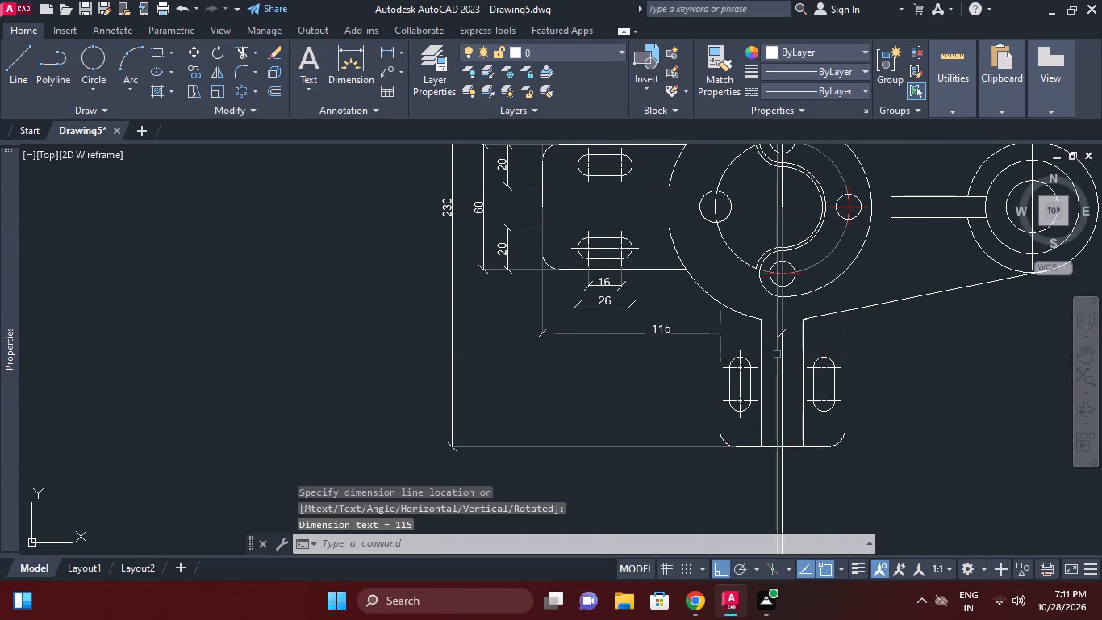
middle_drag(837, 319, 794, 313)
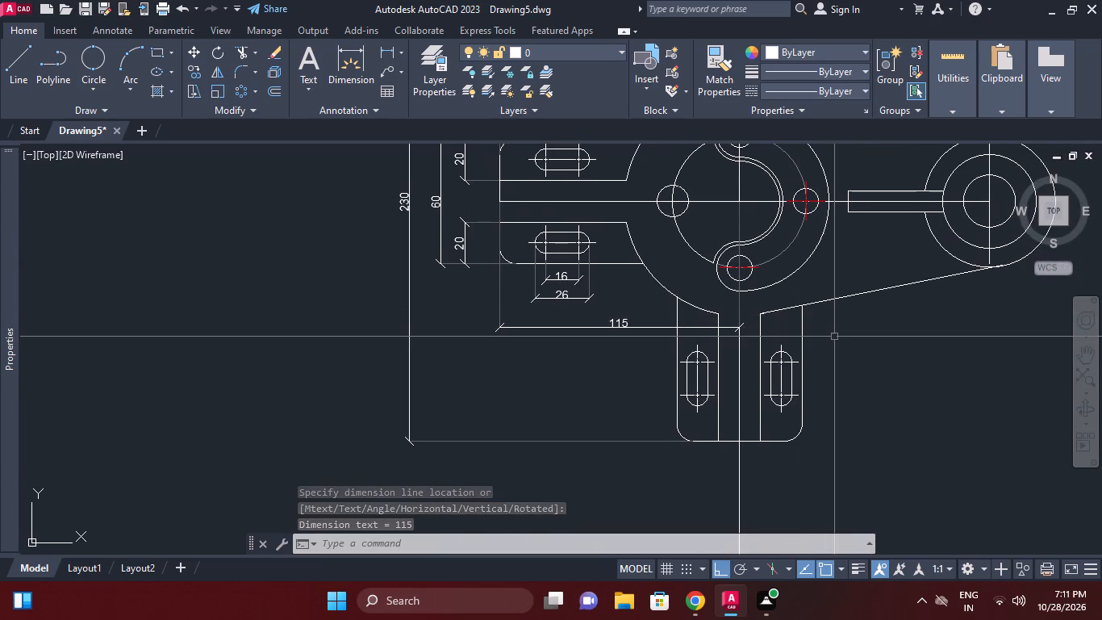
middle_drag(833, 331, 834, 319)
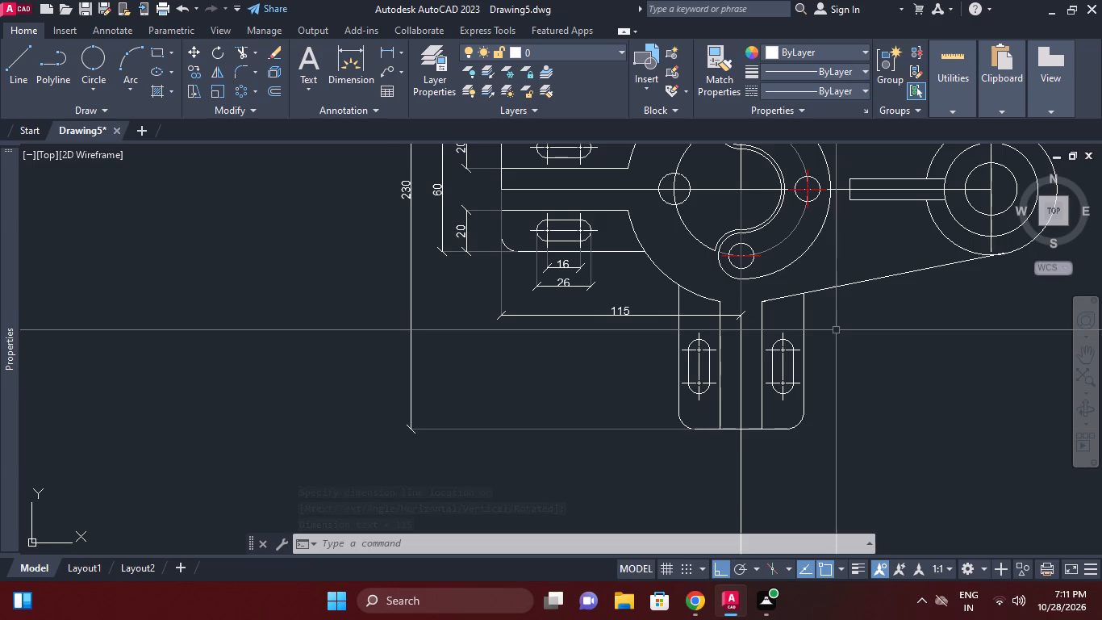
middle_drag(836, 330, 845, 310)
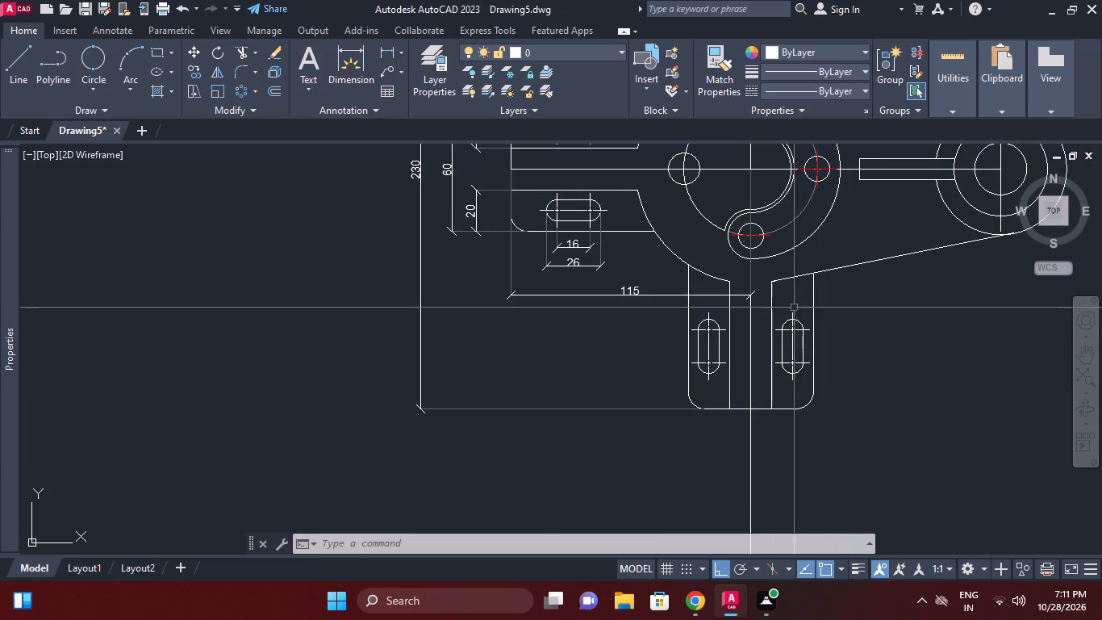
scroll(795, 237, up, 1)
middle_drag(795, 237, 766, 331)
click(403, 48)
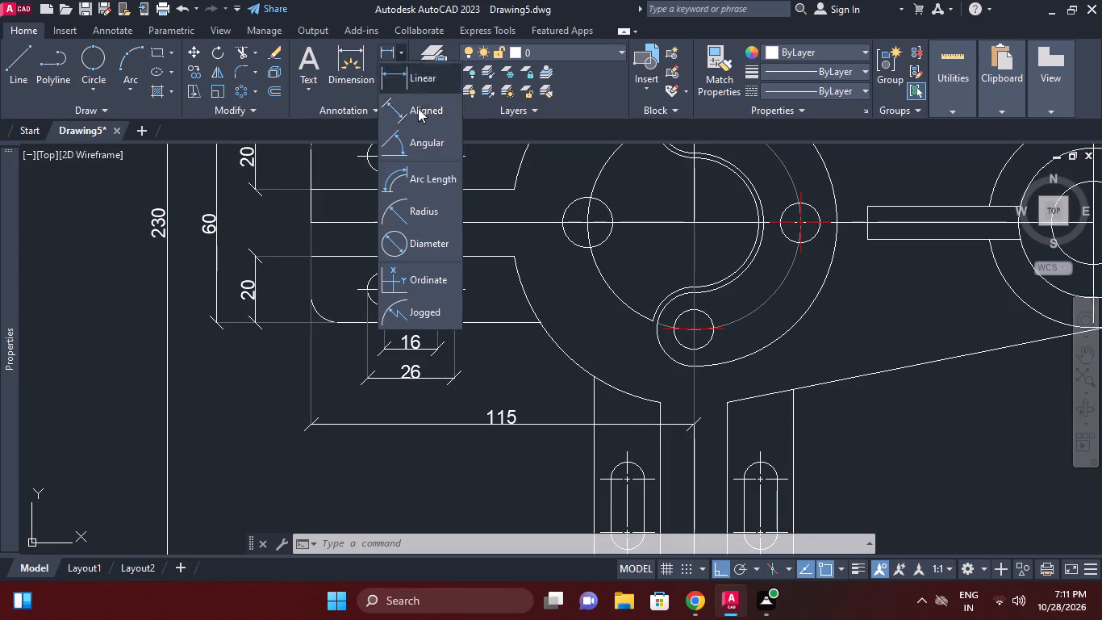
click(422, 117)
click(728, 283)
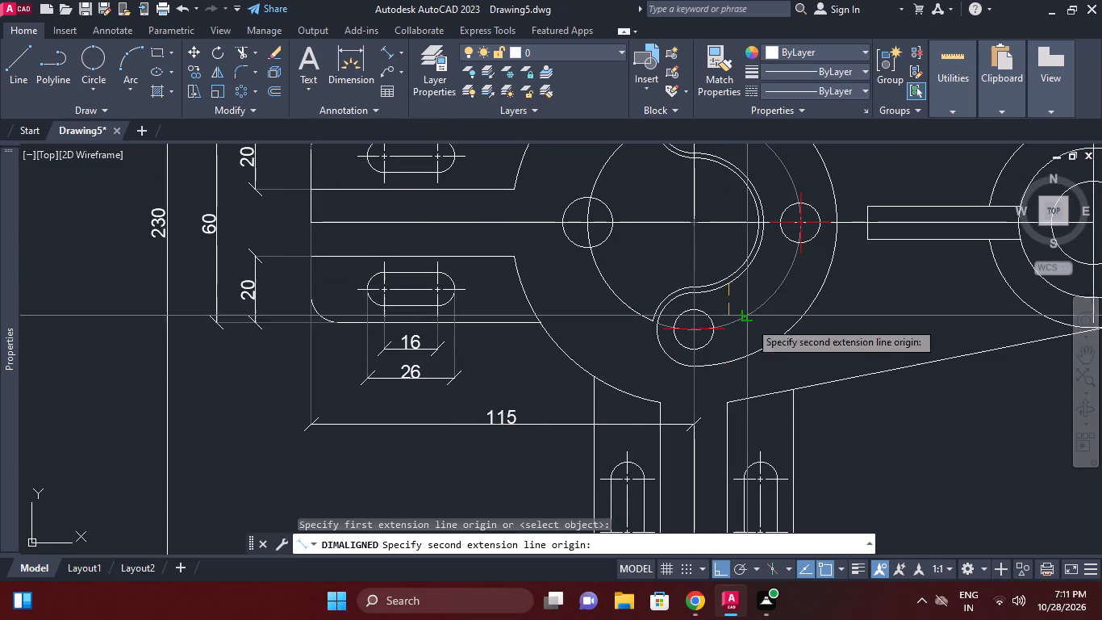
click(768, 344)
click(769, 337)
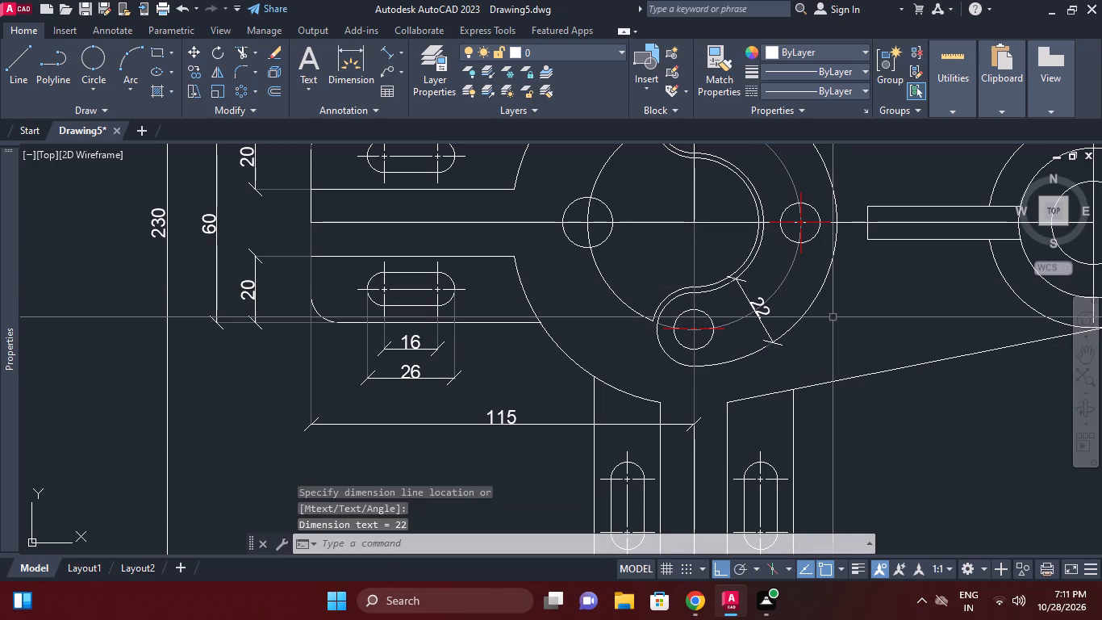
Add a vertical linear dimension from the lower arm's end to its left slot's lower centre line, placed left of the arm.
middle_click(871, 321)
middle_drag(871, 321, 867, 332)
scroll(869, 325, down, 1)
middle_drag(869, 325, 862, 356)
scroll(838, 326, down, 1)
middle_drag(838, 326, 824, 321)
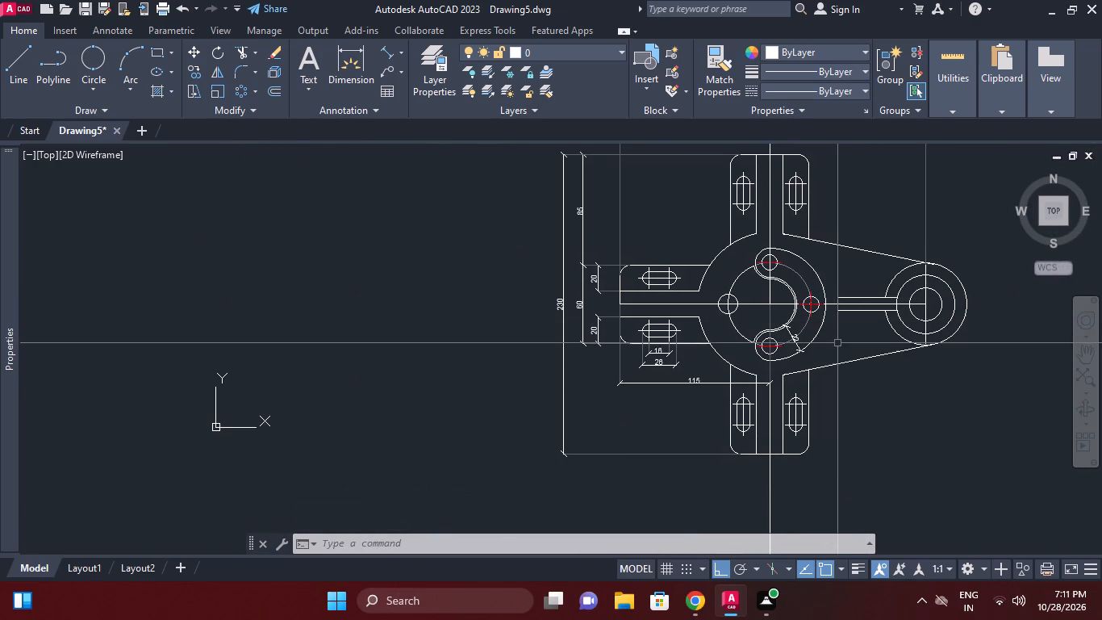
middle_drag(838, 342, 847, 329)
middle_drag(830, 358, 835, 343)
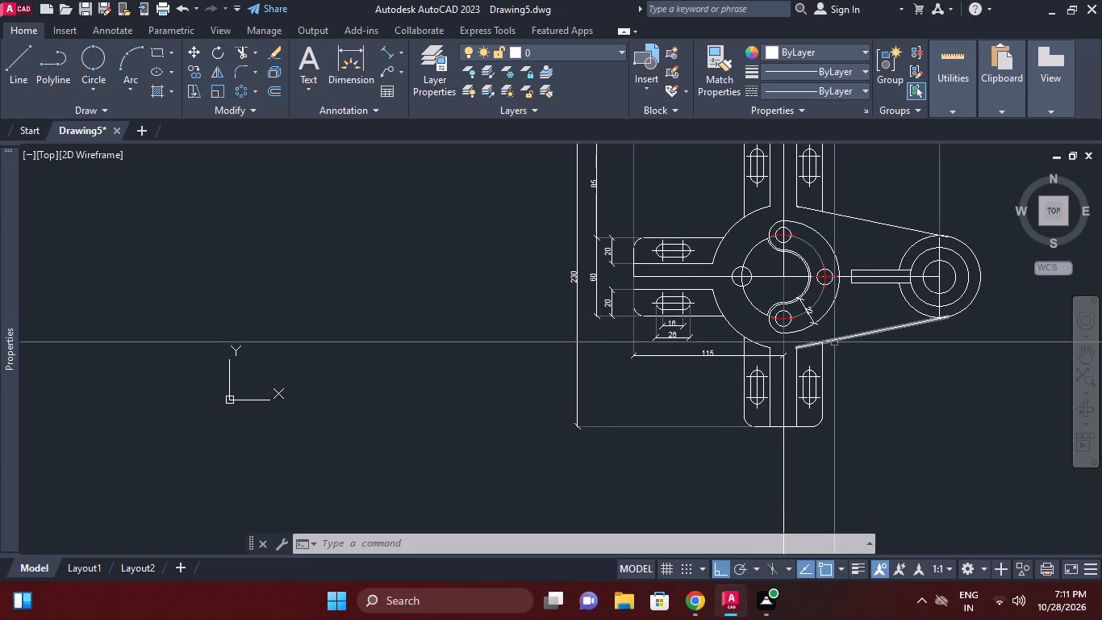
click(399, 52)
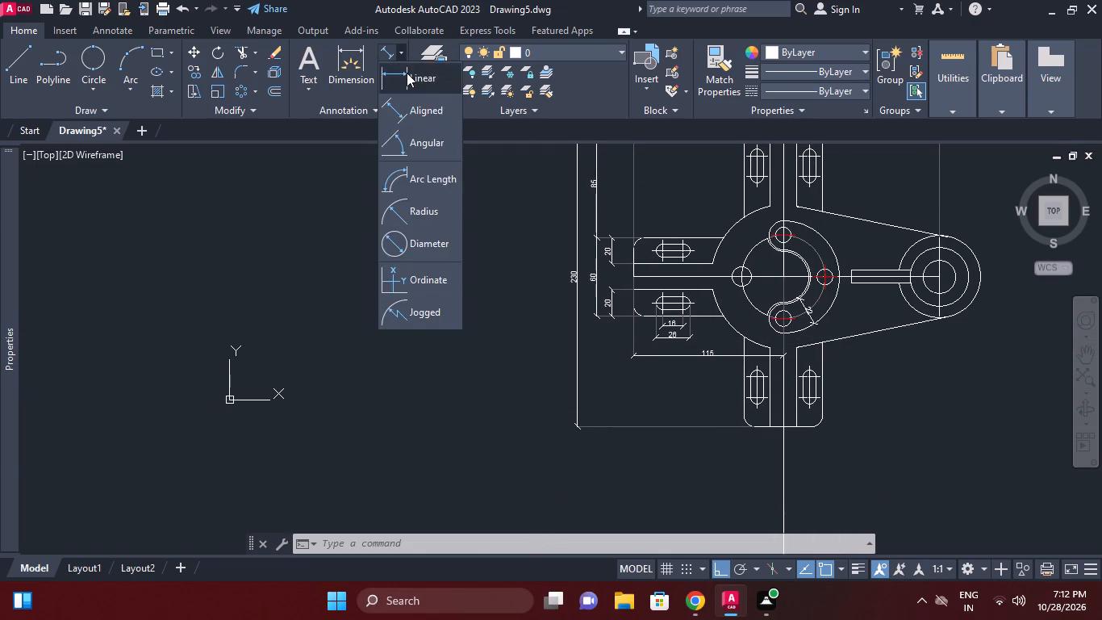
click(407, 73)
middle_drag(685, 362, 666, 317)
scroll(750, 401, up, 2)
click(761, 469)
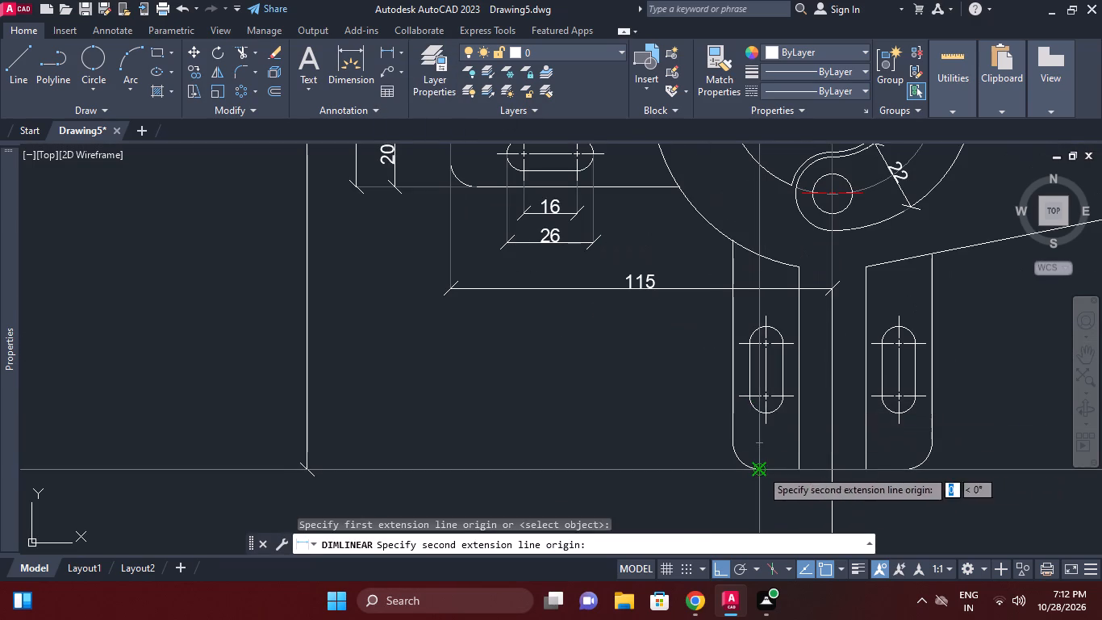
click(740, 400)
click(701, 417)
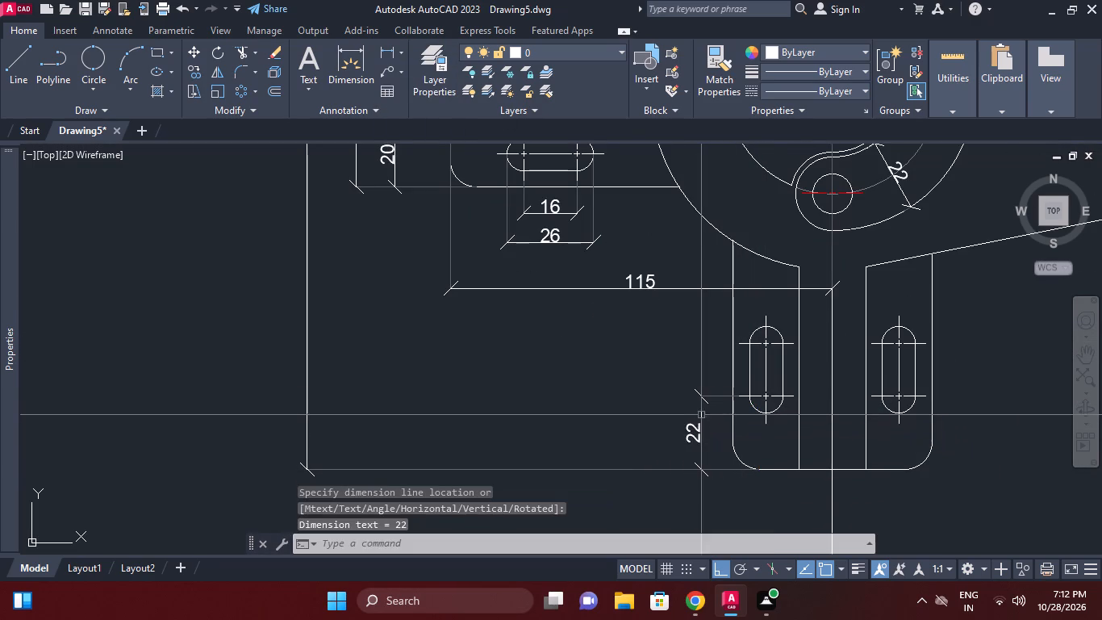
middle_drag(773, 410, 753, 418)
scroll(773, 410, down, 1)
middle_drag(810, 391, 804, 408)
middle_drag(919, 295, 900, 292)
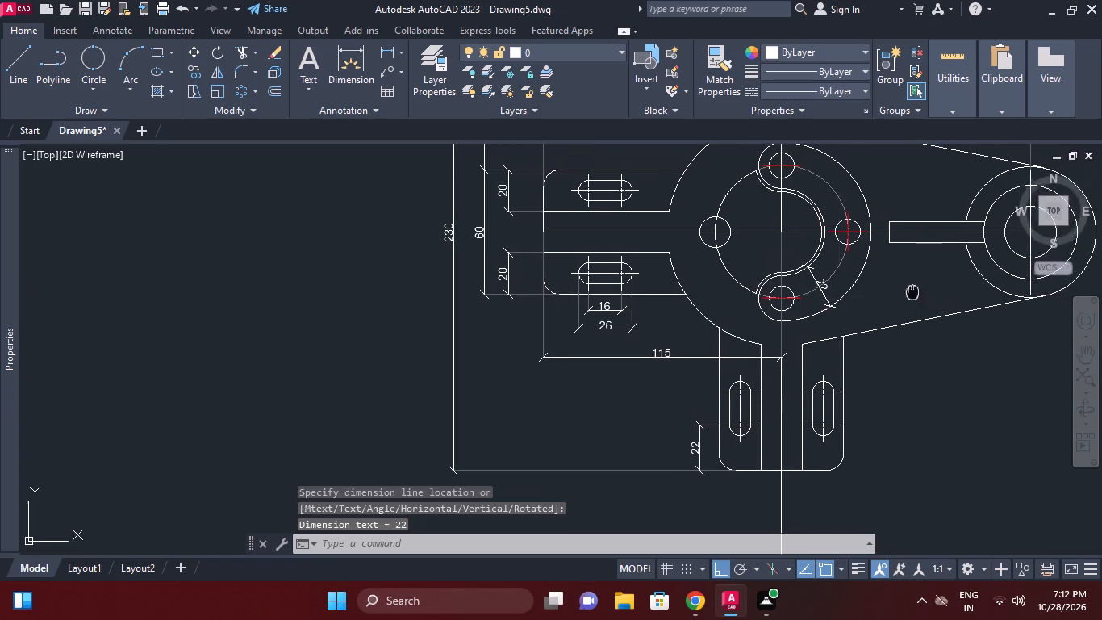
Add a vertical linear dimension across the width of the narrow horizontal bar left of the boss.
middle_drag(900, 292, 756, 315)
scroll(771, 263, up, 1)
right_click(771, 283)
click(833, 264)
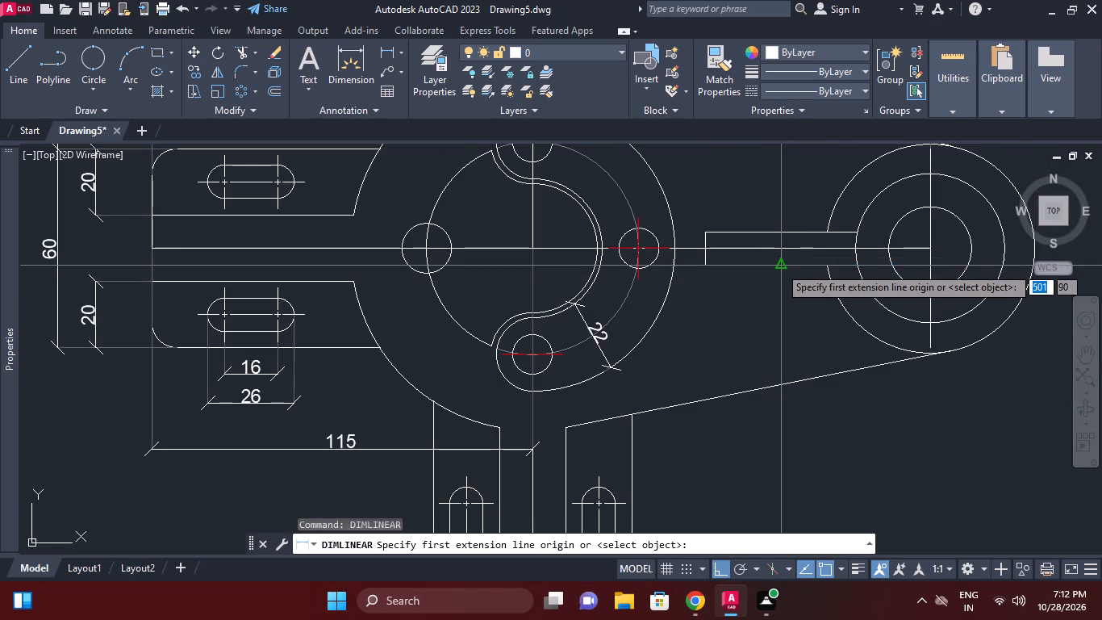
click(779, 266)
click(781, 232)
click(781, 232)
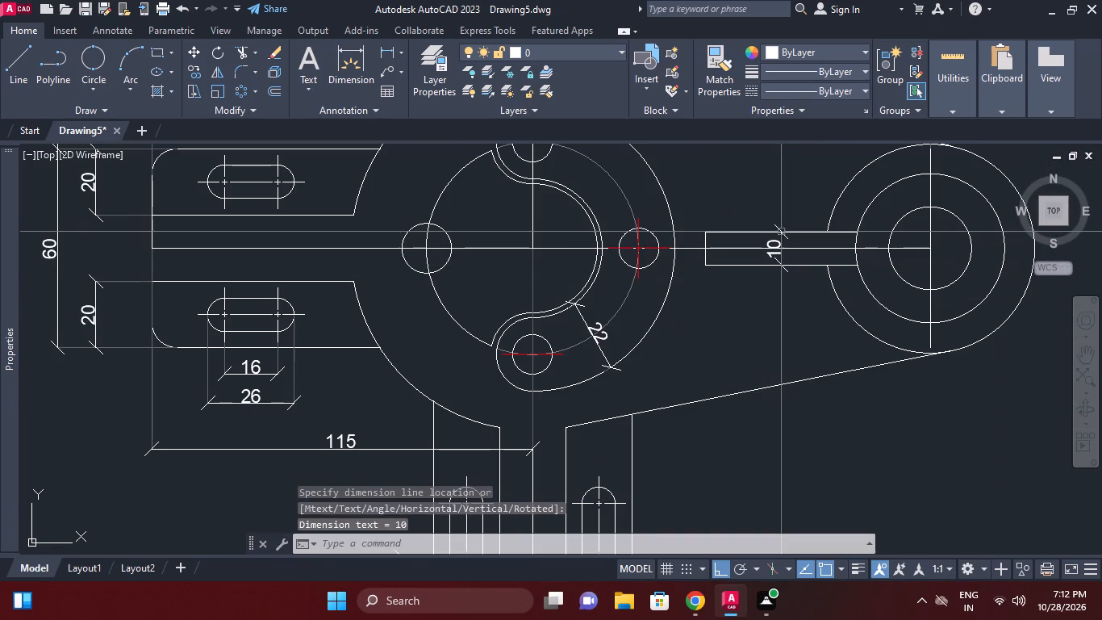
Move the bar-width dimension's text above the bar and align its dimension line with the measured points.
click(778, 238)
click(775, 245)
click(778, 223)
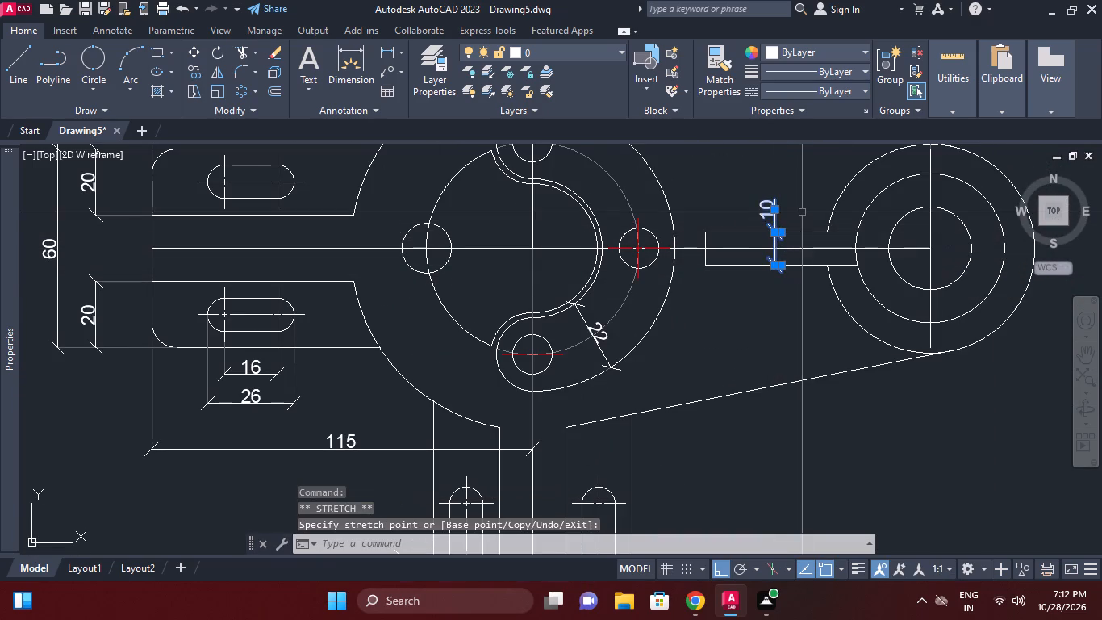
scroll(777, 239, up, 1)
click(775, 228)
click(782, 228)
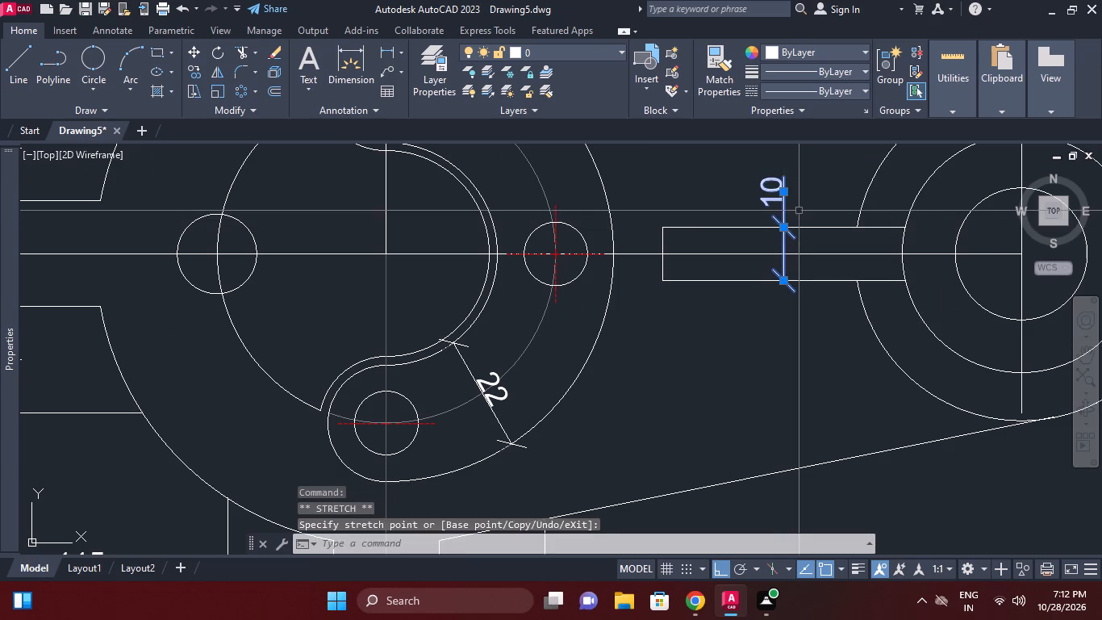
right_click(814, 316)
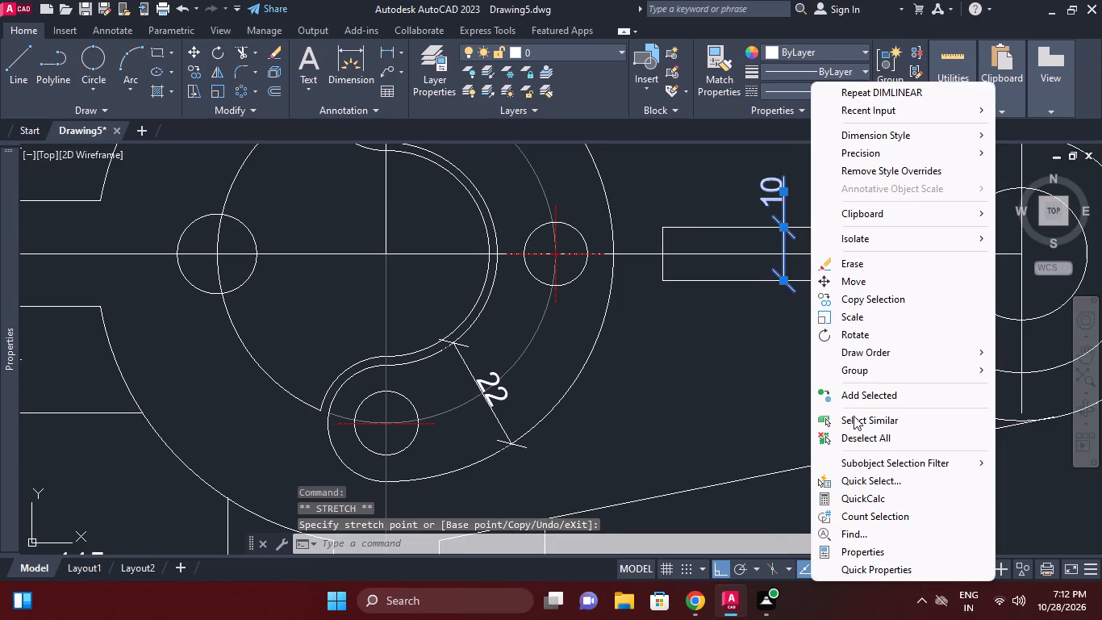
click(856, 434)
Add an angular dimension between the left arm's top edge and the upper arm's left edge, placed outside the round body.
middle_drag(819, 358, 751, 365)
scroll(753, 367, down, 1)
scroll(834, 340, down, 1)
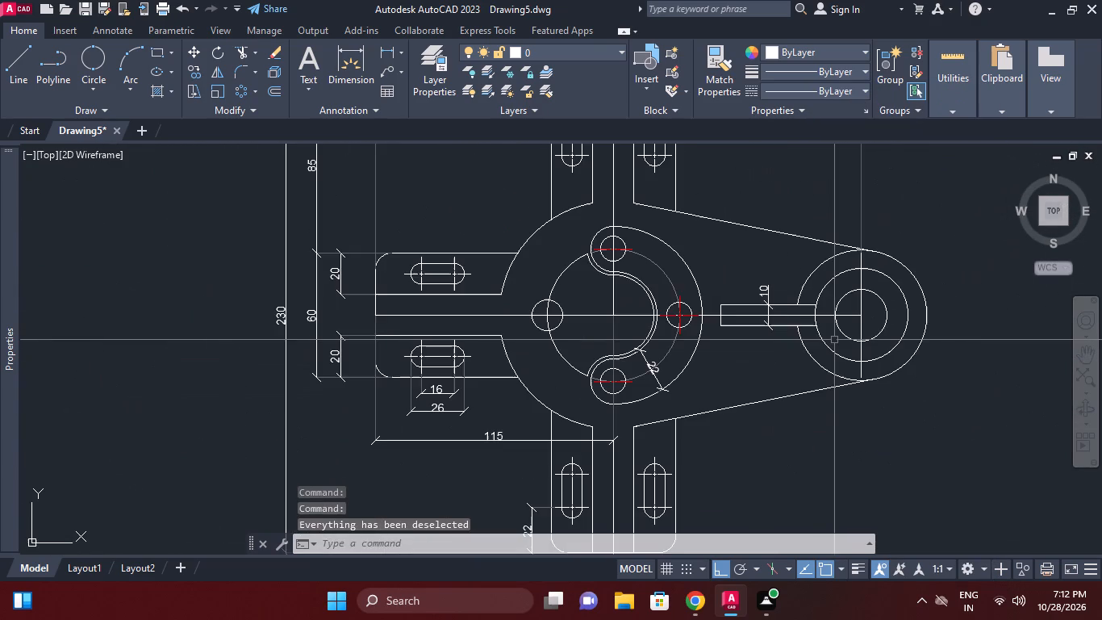
middle_click(824, 312)
scroll(824, 312, down, 1)
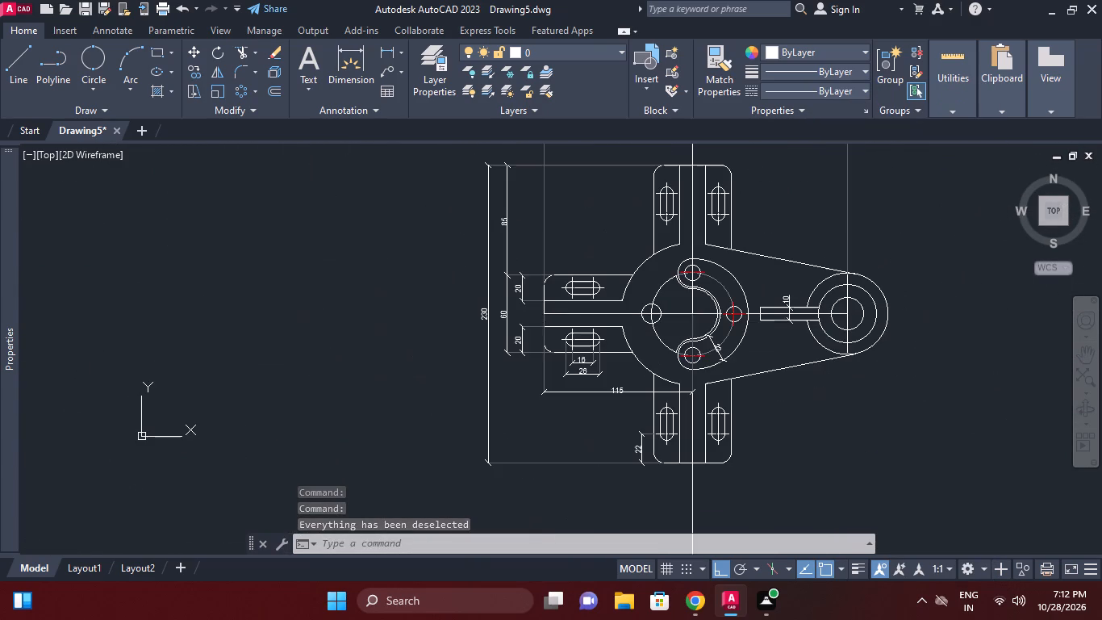
scroll(828, 296, down, 1)
middle_click(828, 296)
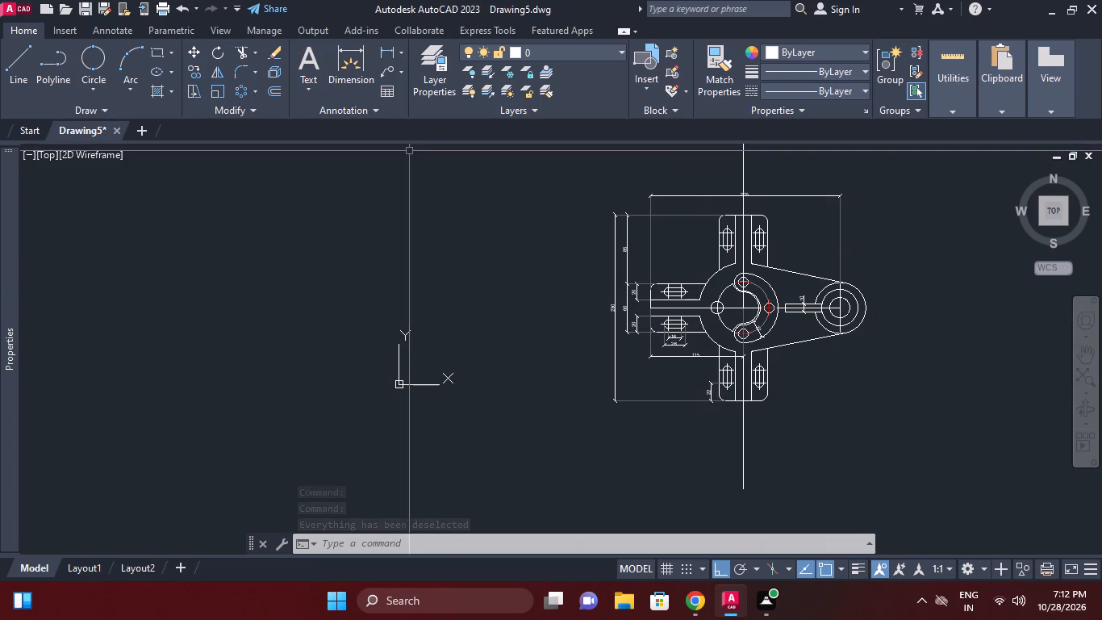
double_click(407, 51)
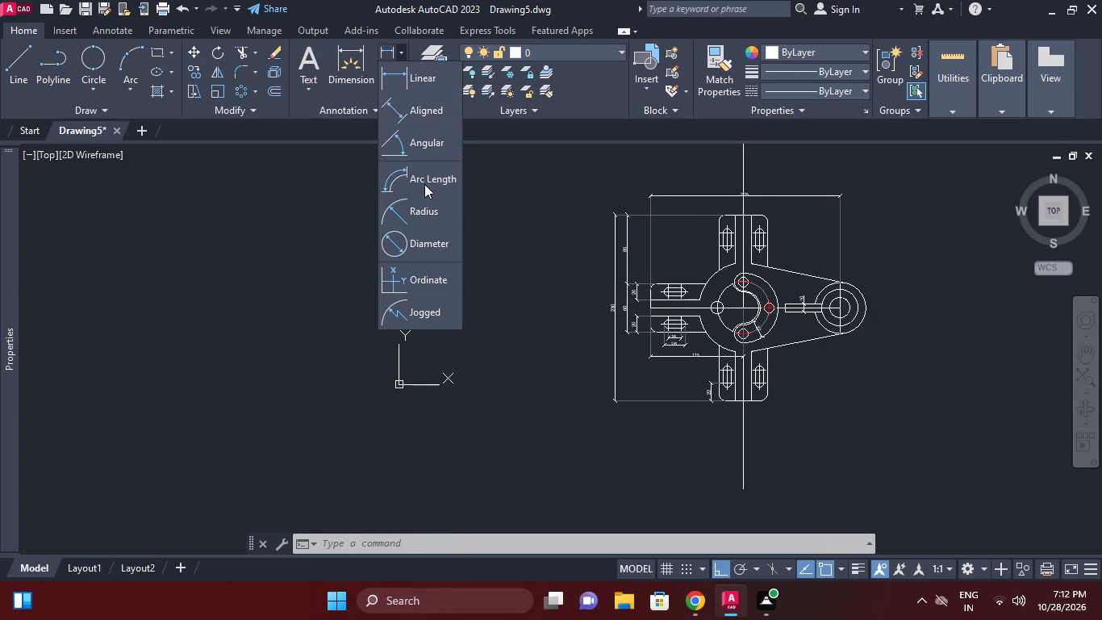
click(428, 139)
scroll(703, 278, up, 1)
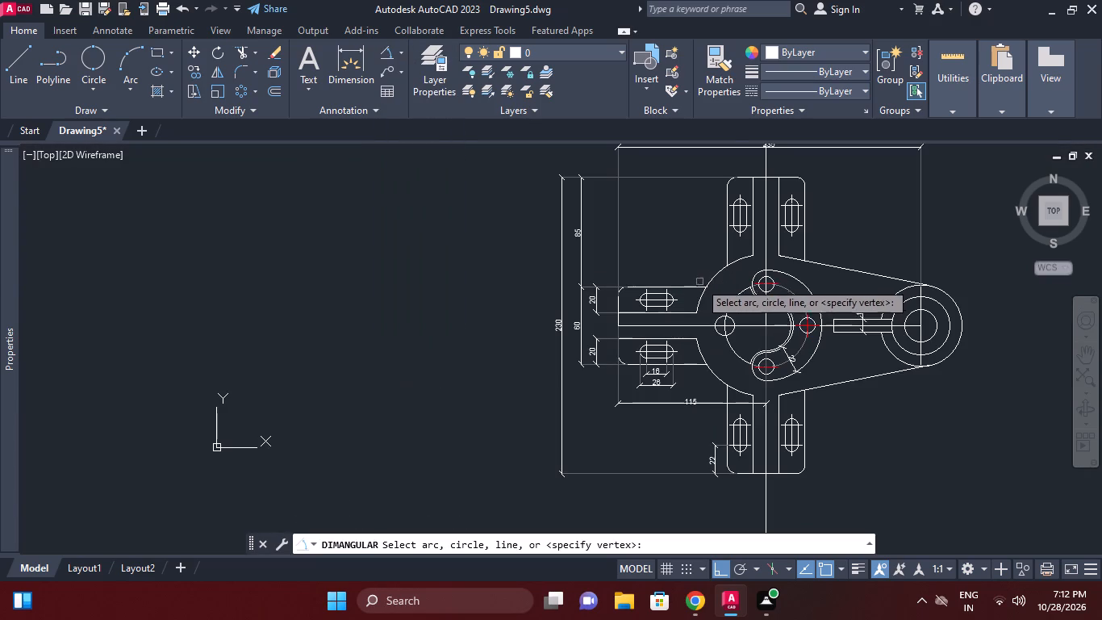
click(695, 287)
click(726, 255)
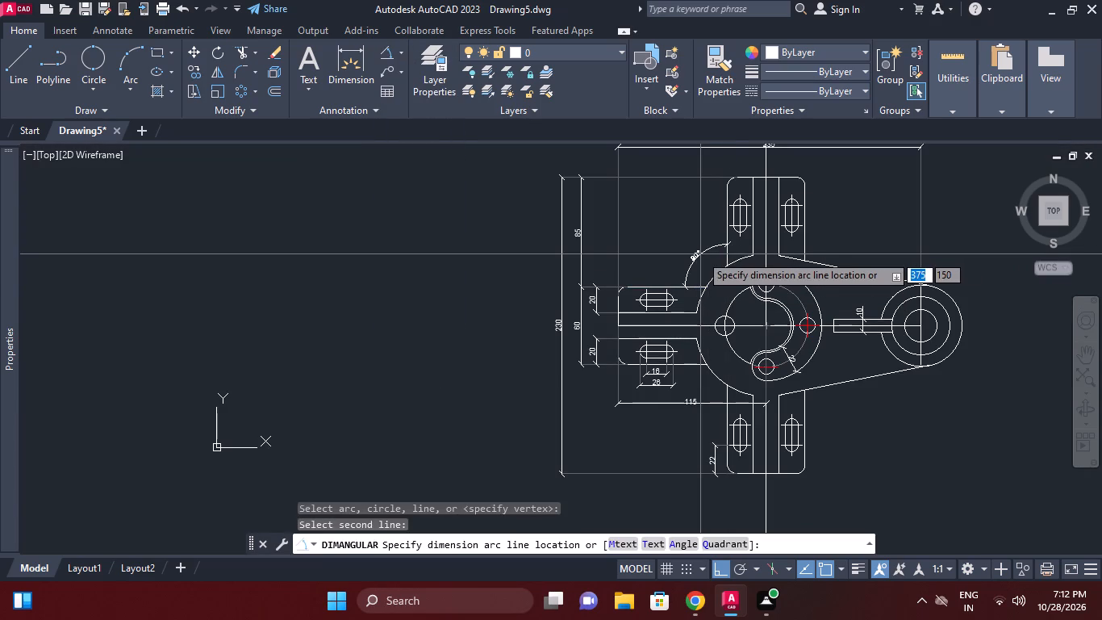
click(700, 254)
Add a radius dimension to the upper arm's top-right rounded corner, placed outside the corner.
middle_drag(711, 277, 690, 278)
middle_drag(787, 267, 741, 308)
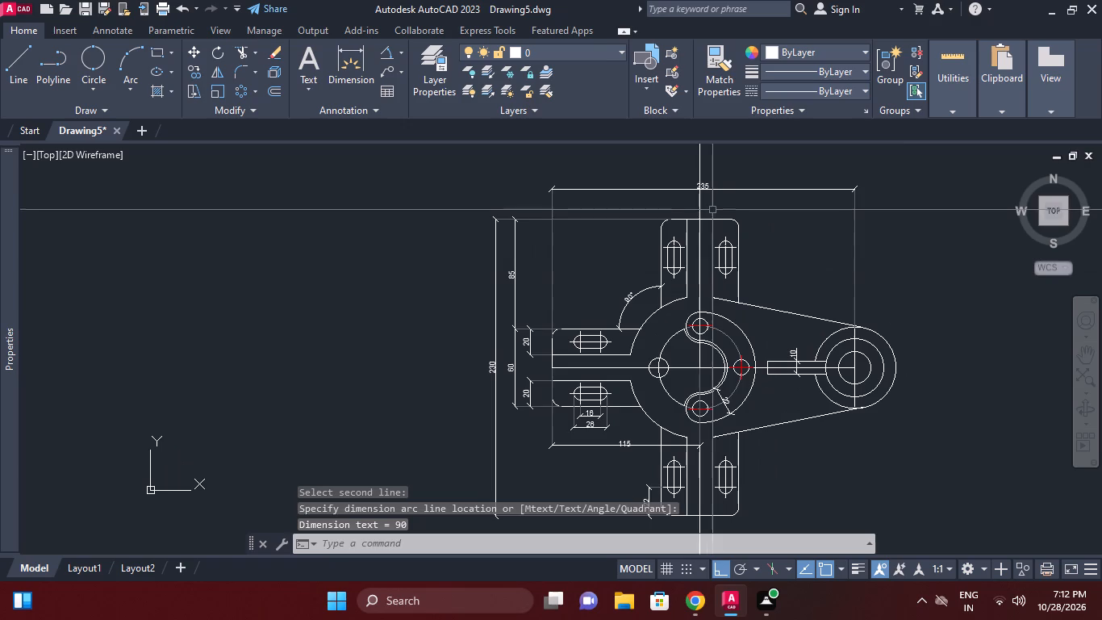
click(404, 51)
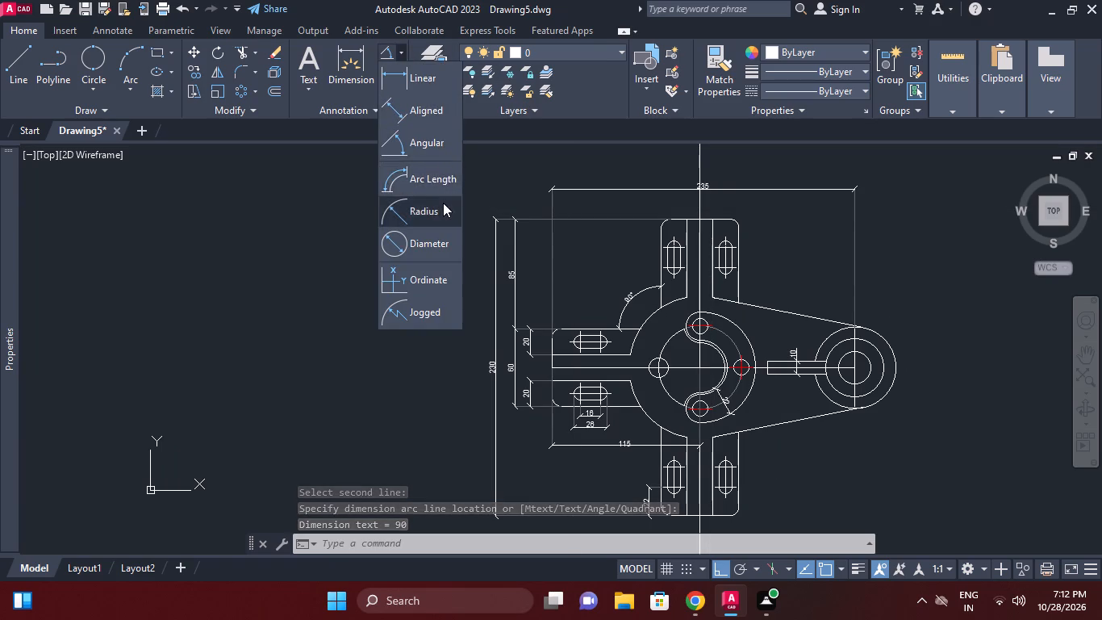
click(443, 203)
scroll(748, 207, up, 2)
click(721, 241)
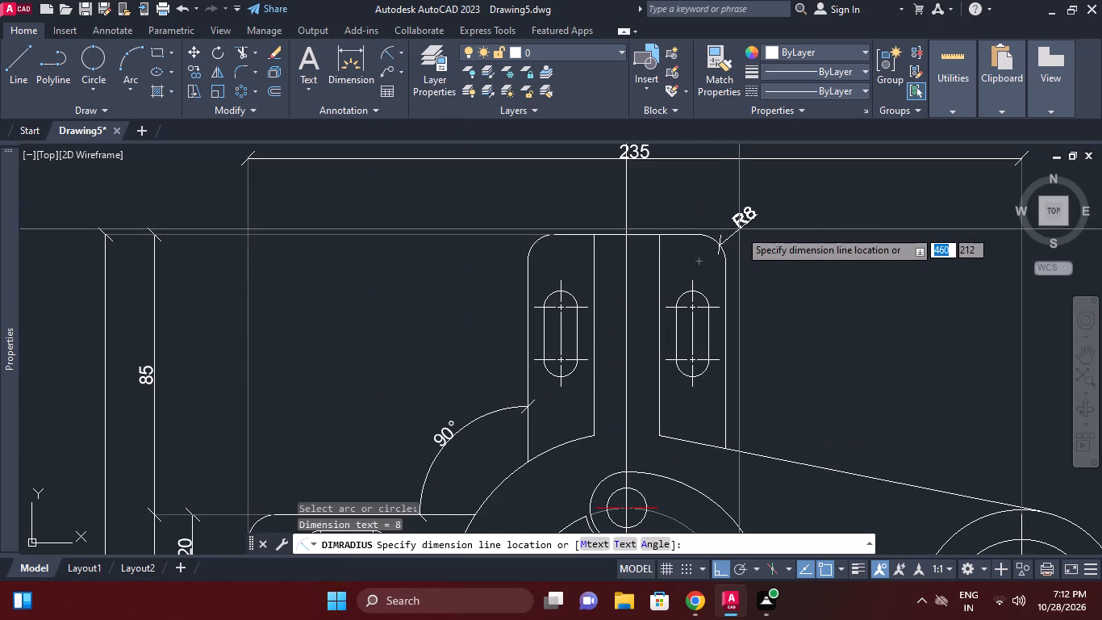
click(739, 228)
Add a radius dimension to the curved band's large outer arc, placed outside its upper right part.
middle_drag(767, 262, 772, 230)
middle_drag(778, 269, 728, 230)
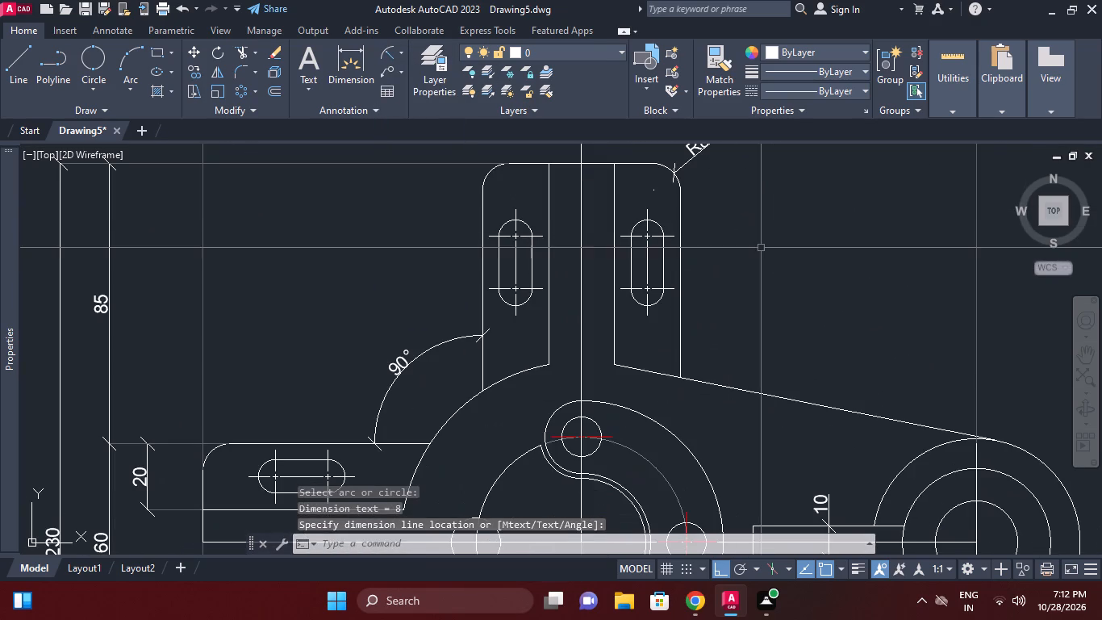
middle_drag(763, 264, 782, 249)
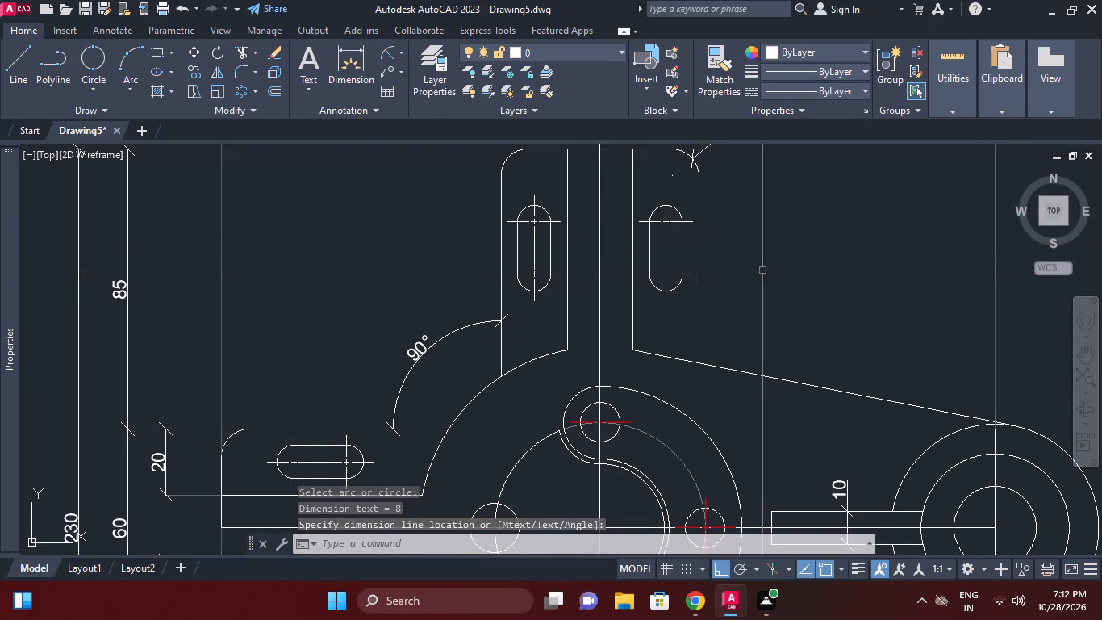
middle_drag(762, 269, 771, 245)
middle_drag(769, 258, 778, 232)
right_click(787, 263)
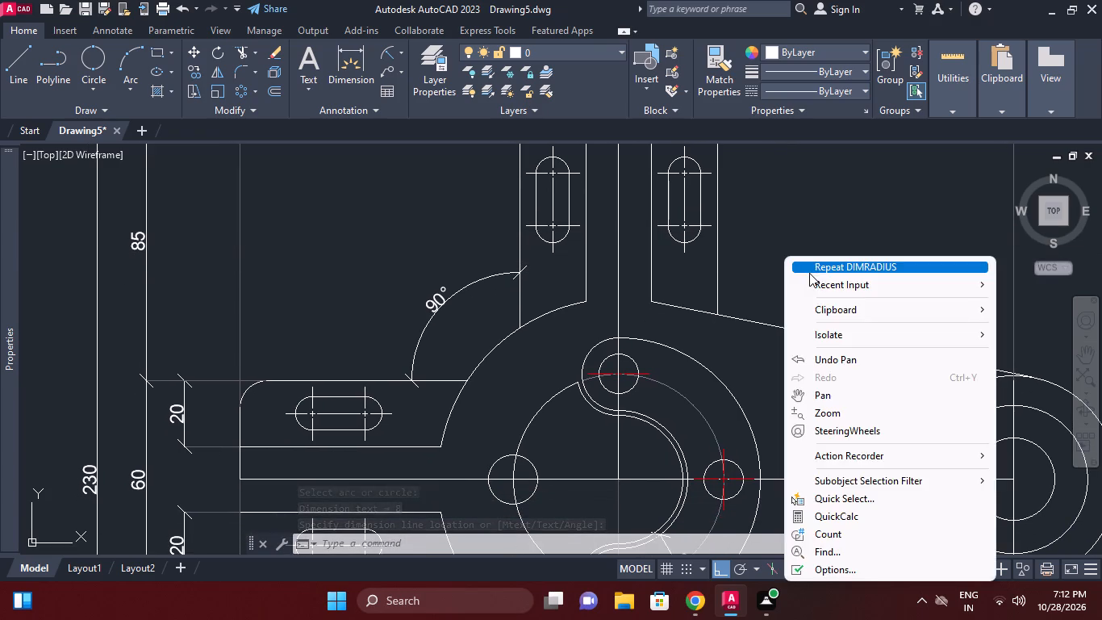
click(810, 273)
middle_drag(739, 333, 745, 277)
click(737, 336)
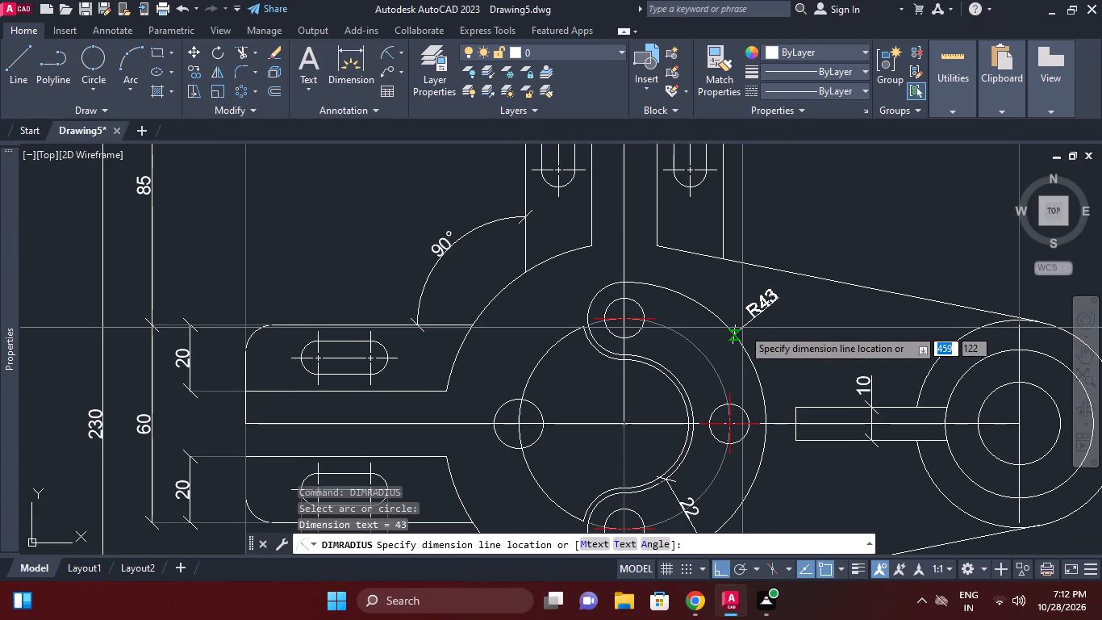
click(742, 328)
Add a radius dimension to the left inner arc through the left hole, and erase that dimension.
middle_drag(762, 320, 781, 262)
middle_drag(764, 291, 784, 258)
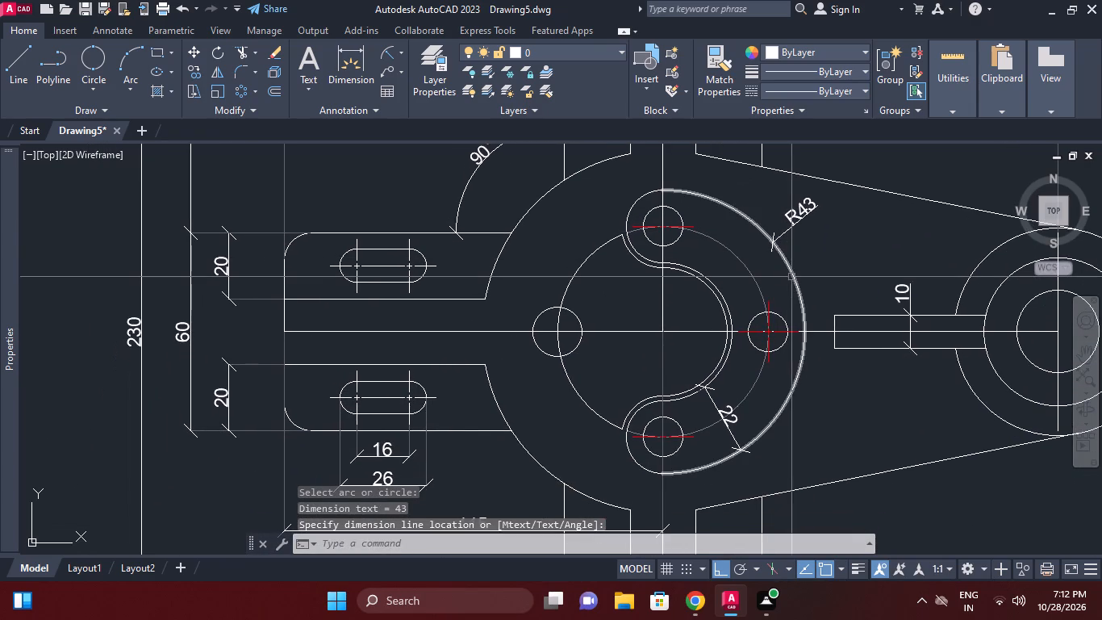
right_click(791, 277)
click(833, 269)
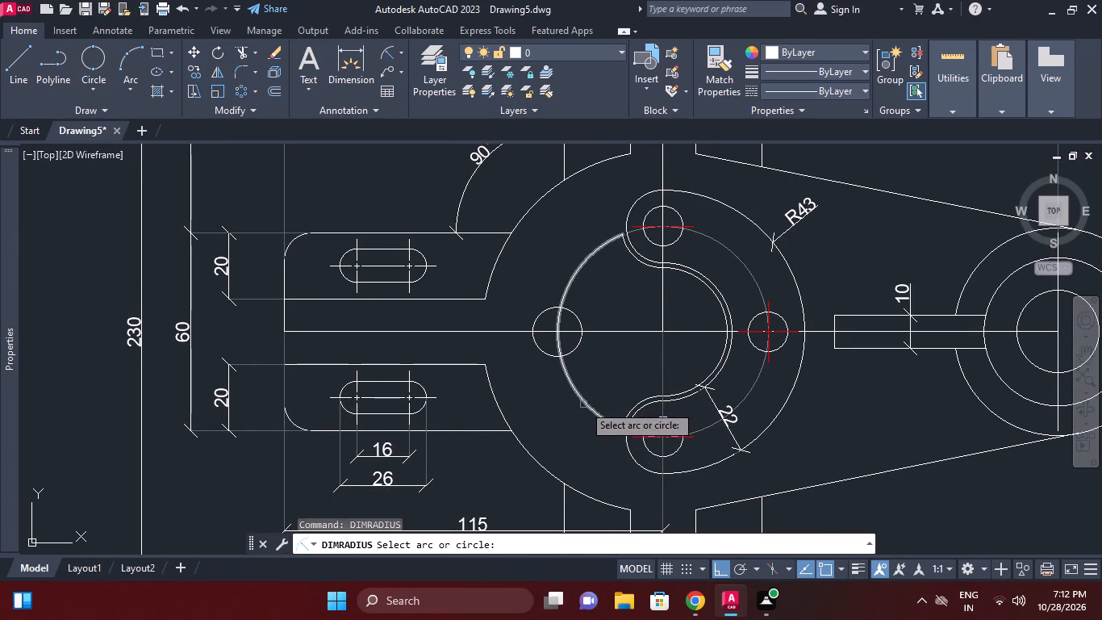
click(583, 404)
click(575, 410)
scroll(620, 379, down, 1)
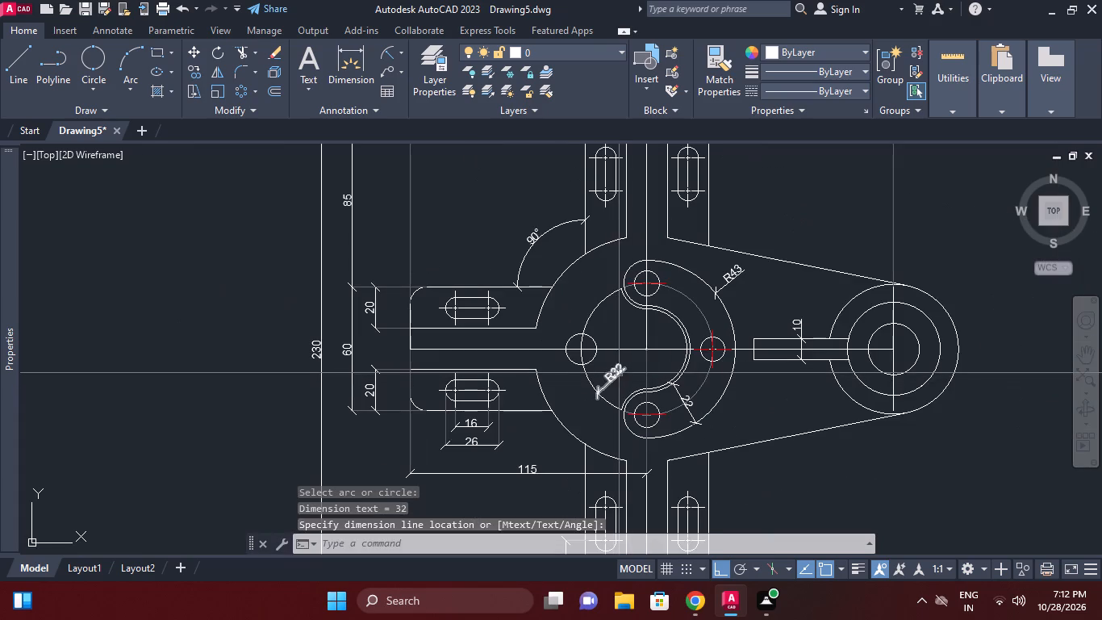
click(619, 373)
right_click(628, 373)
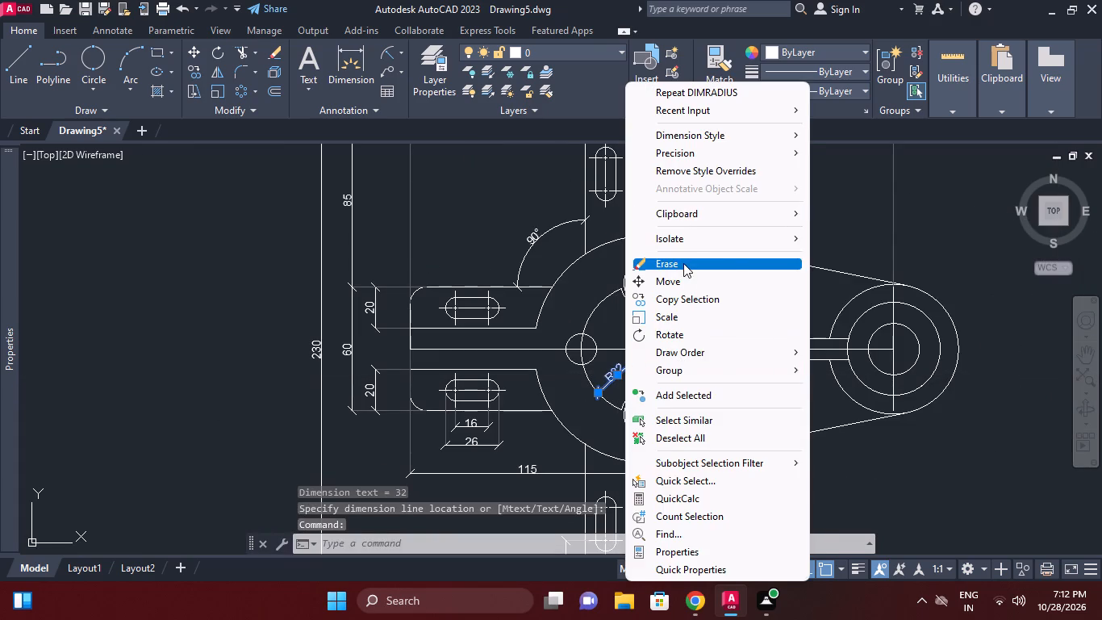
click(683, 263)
Add a radius dimension to the left inner arc with its text outside the arc, toward the lower left.
click(390, 50)
scroll(602, 407, up, 1)
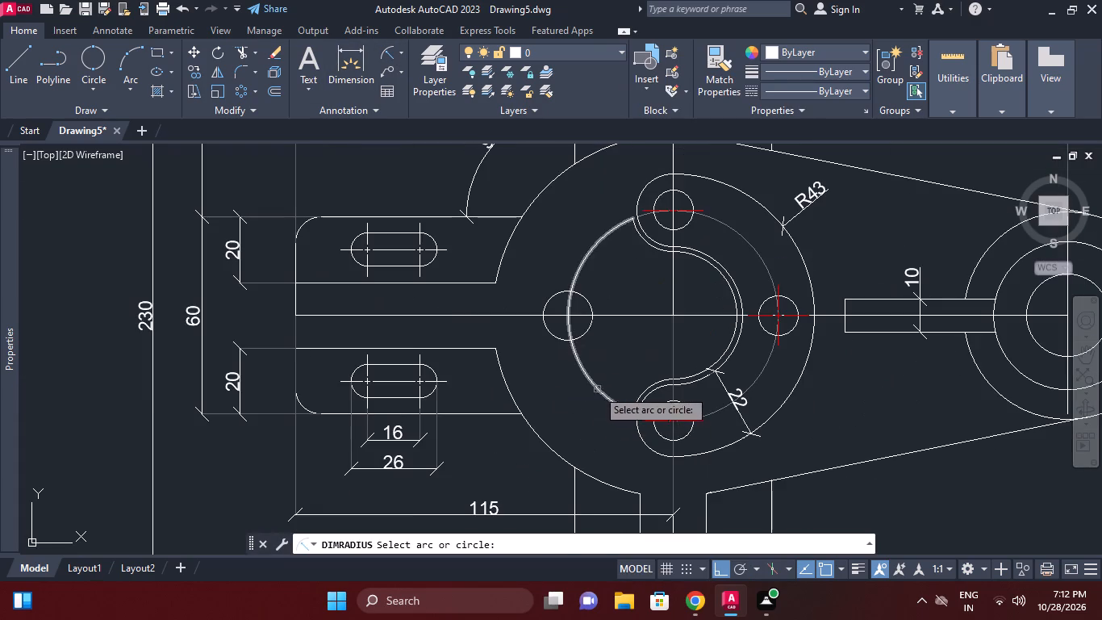
click(597, 389)
click(586, 400)
Add an aligned dimension across the thin gap between the two parallel S-shaped curves, at their upper right part.
middle_drag(599, 384, 595, 346)
scroll(598, 383, down, 1)
middle_drag(623, 392, 618, 354)
scroll(612, 362, up, 1)
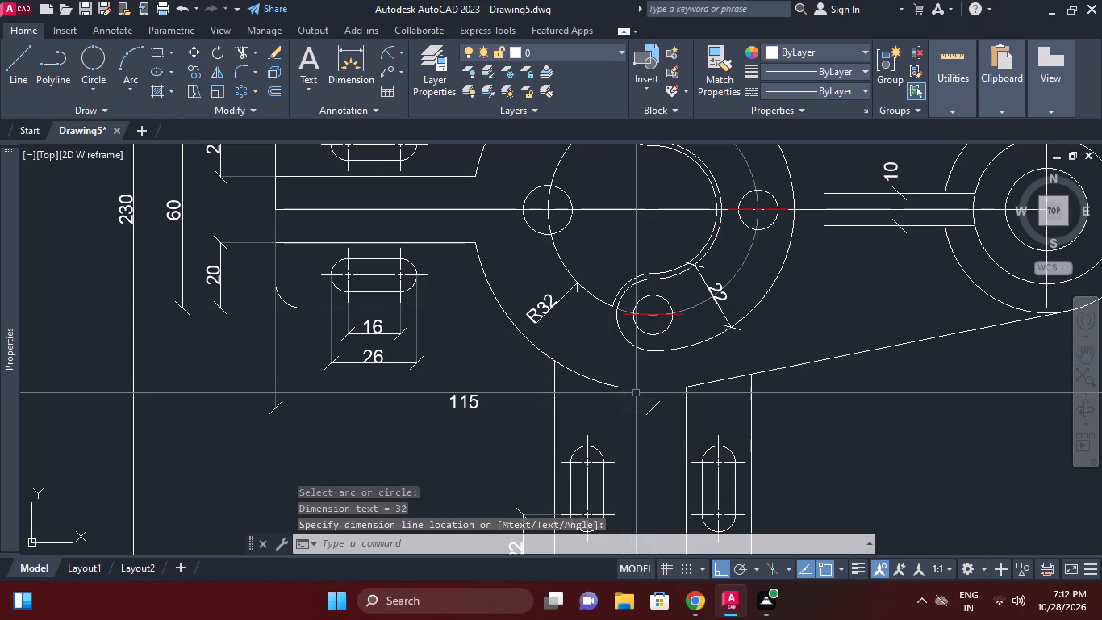
middle_drag(686, 178, 688, 281)
right_click(688, 275)
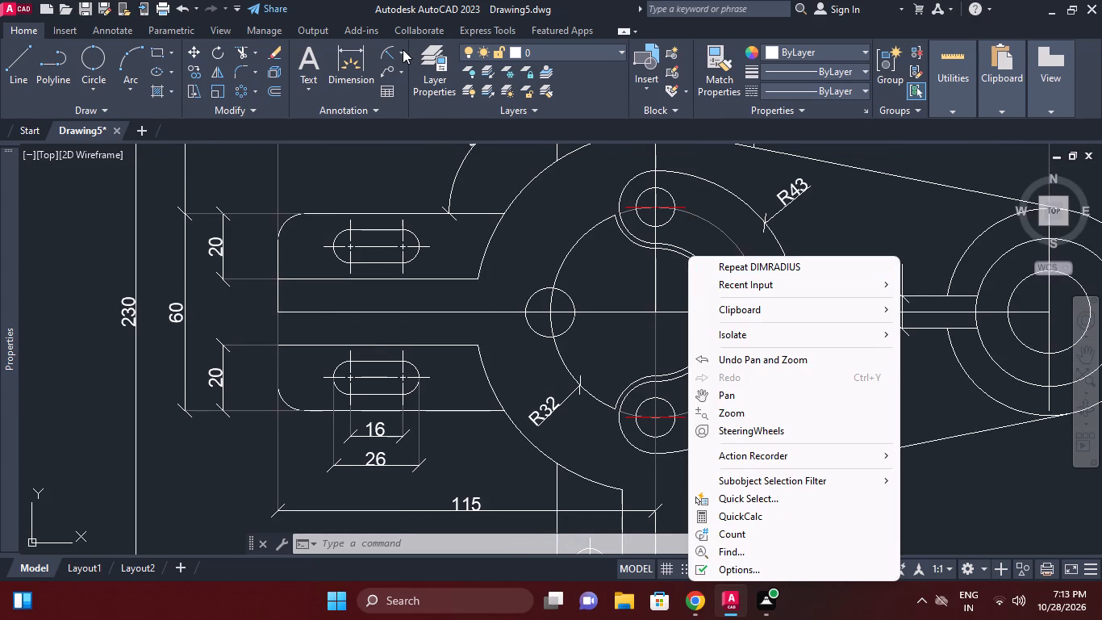
double_click(403, 49)
click(404, 55)
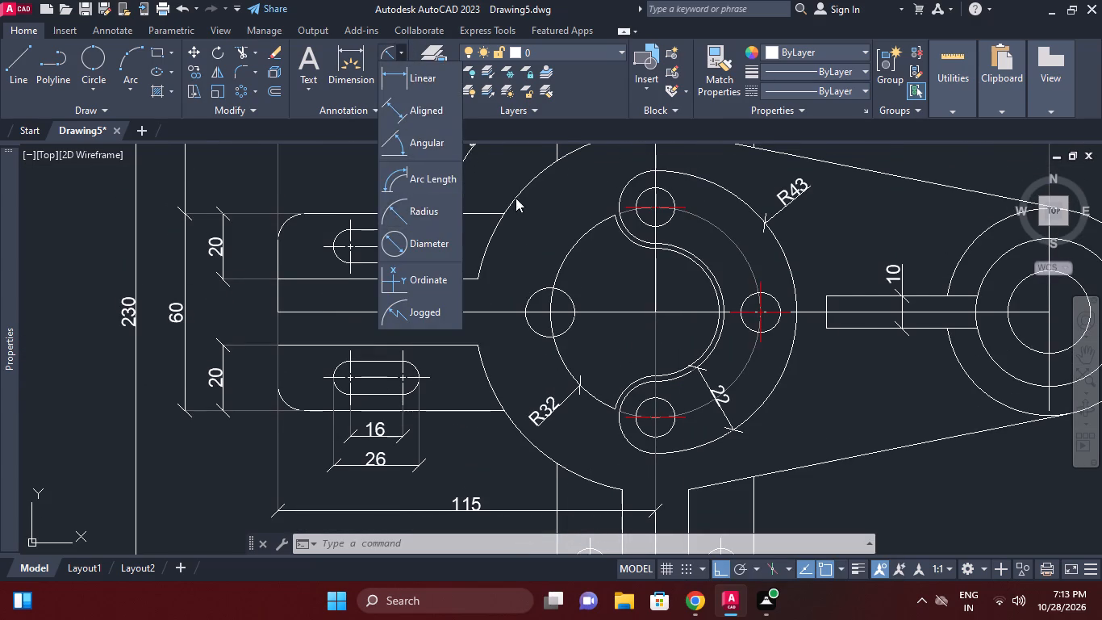
click(501, 172)
right_click(498, 170)
click(557, 198)
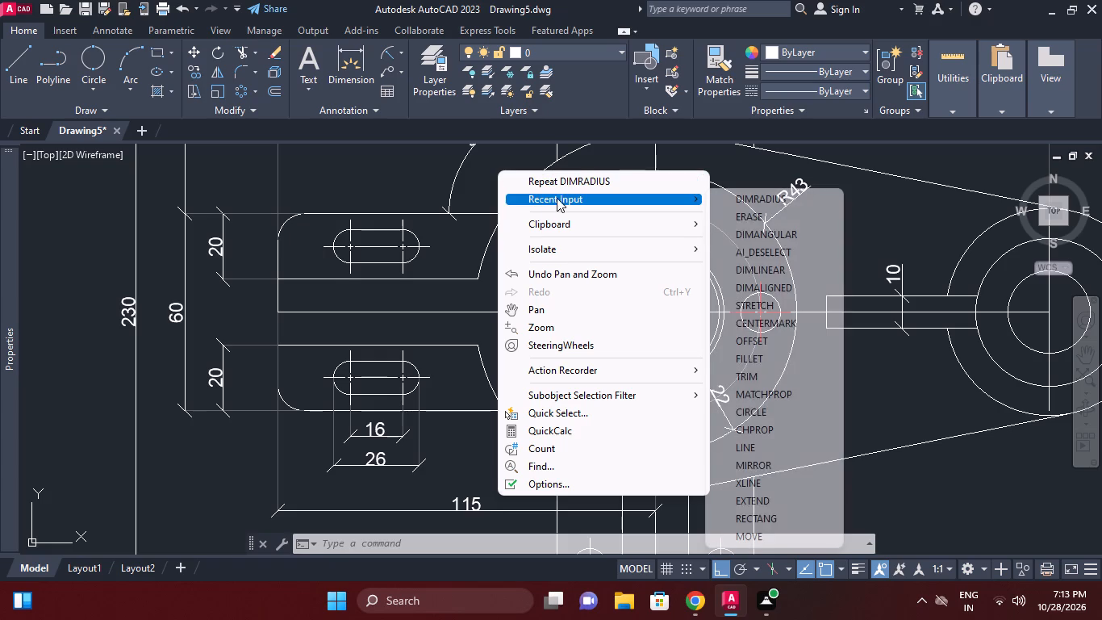
click(778, 291)
scroll(774, 299, up, 2)
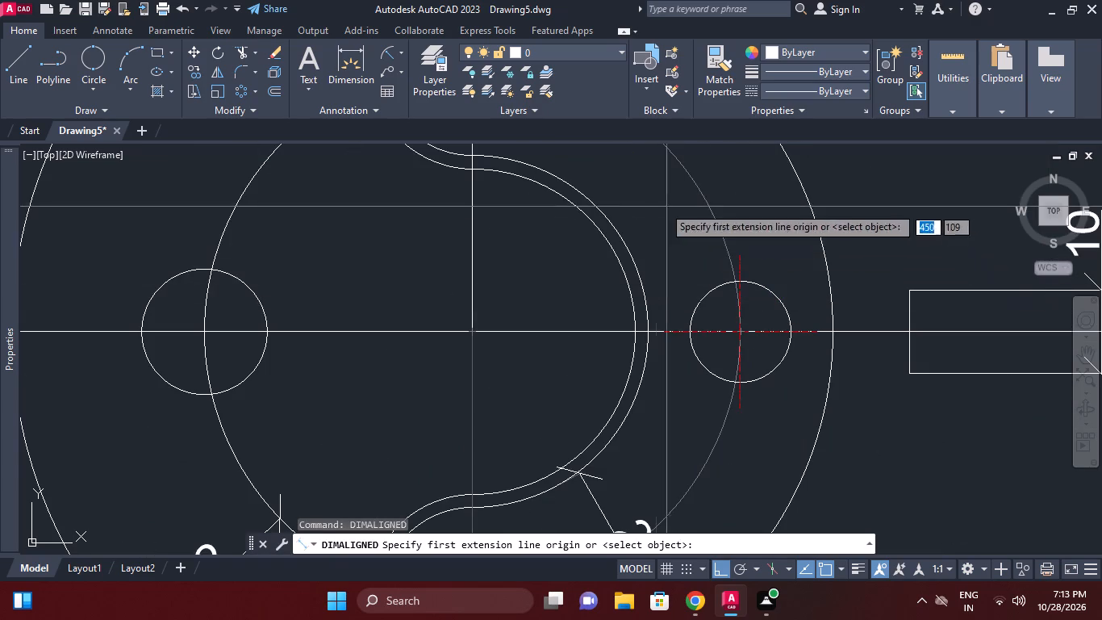
click(598, 232)
click(610, 222)
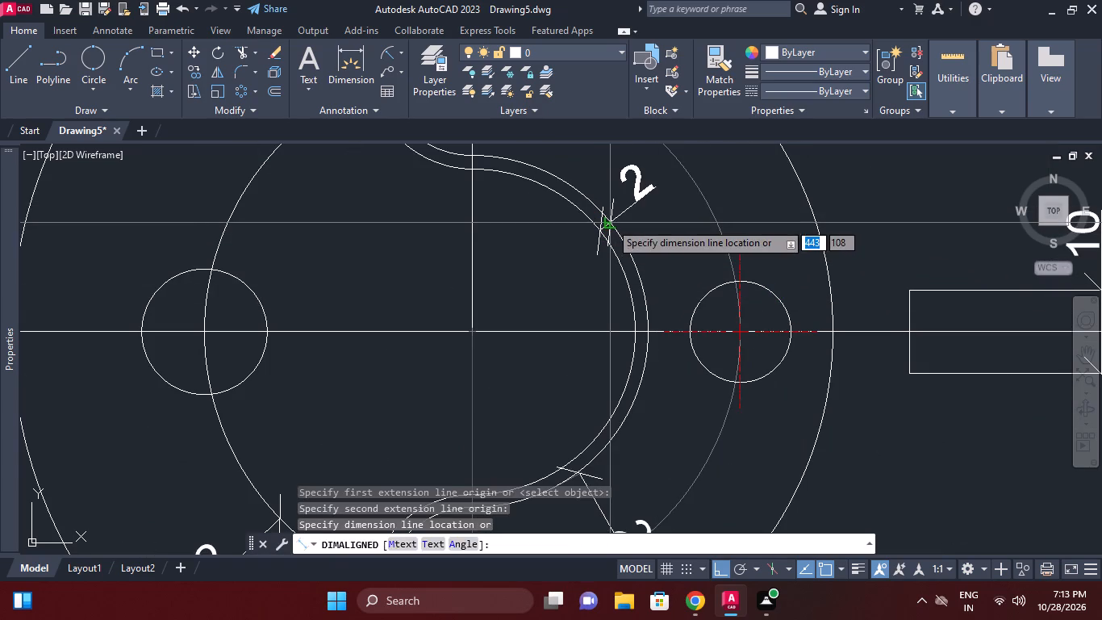
click(610, 222)
Set the thin gap dimension's precision to one decimal place.
click(645, 186)
click(626, 179)
right_click(627, 177)
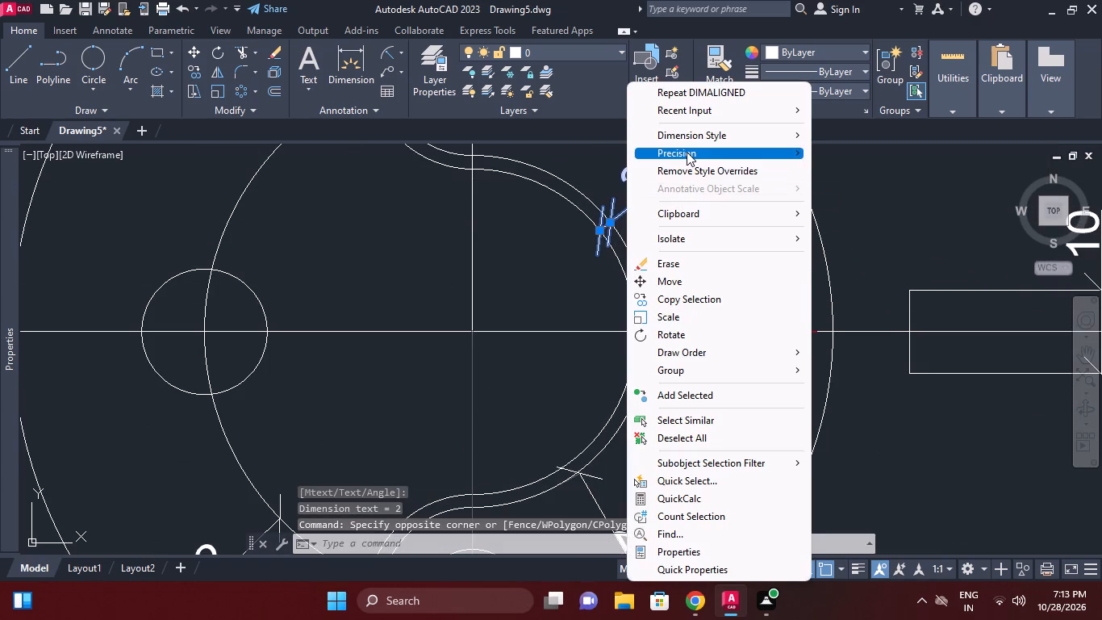
click(687, 152)
click(833, 163)
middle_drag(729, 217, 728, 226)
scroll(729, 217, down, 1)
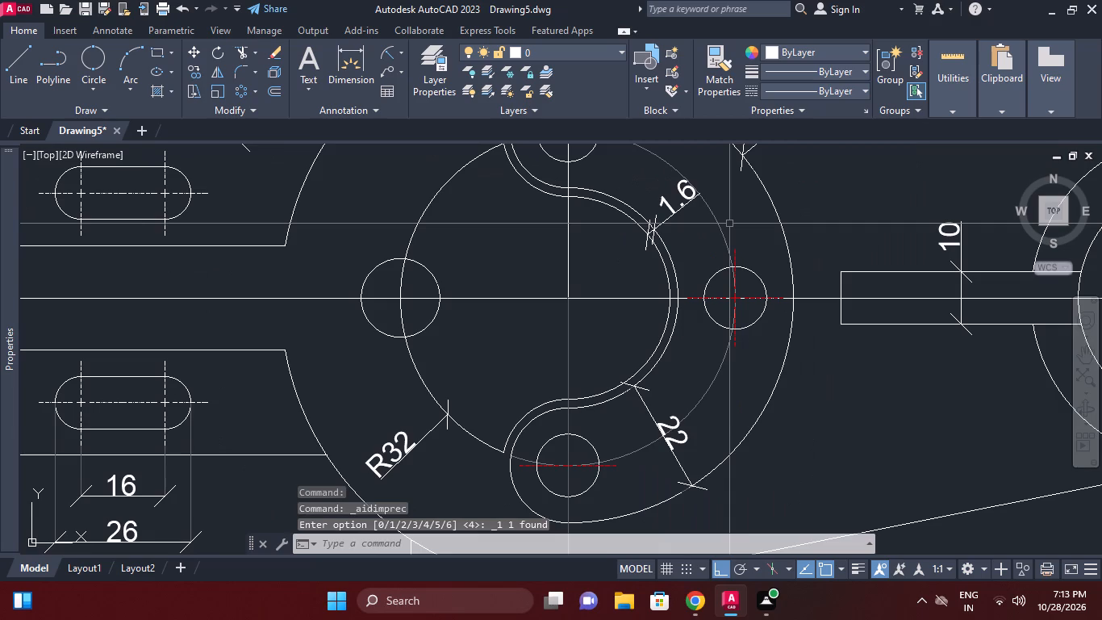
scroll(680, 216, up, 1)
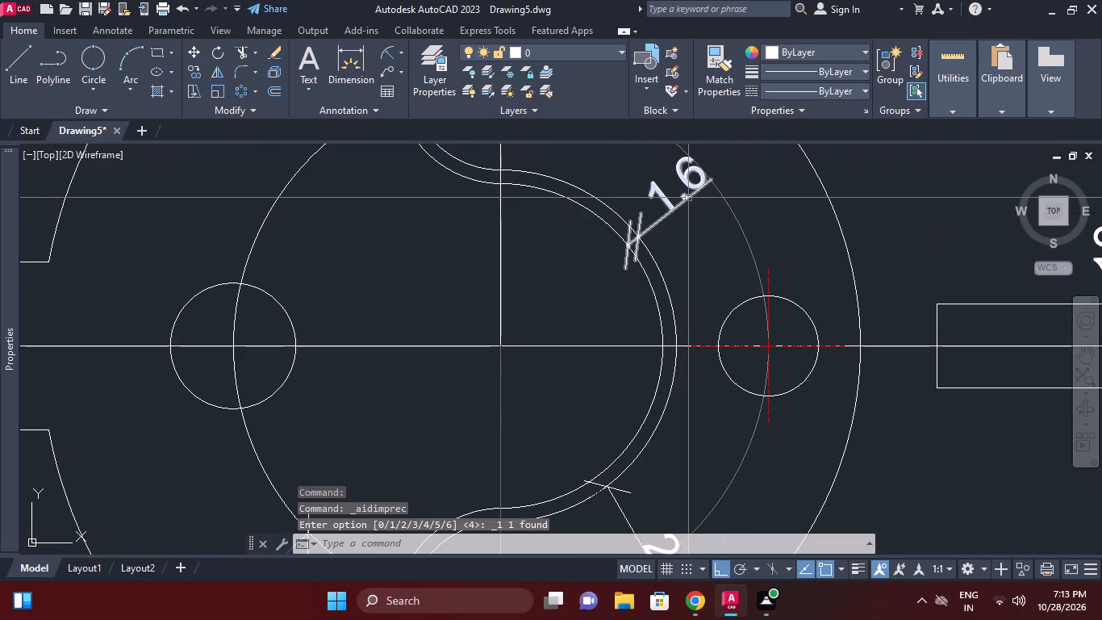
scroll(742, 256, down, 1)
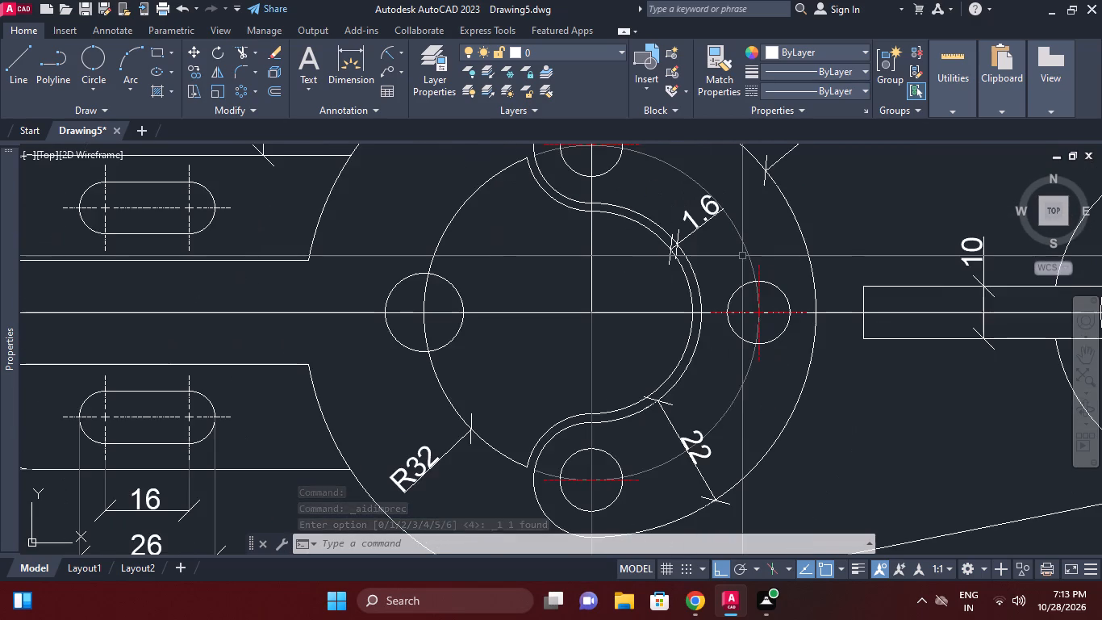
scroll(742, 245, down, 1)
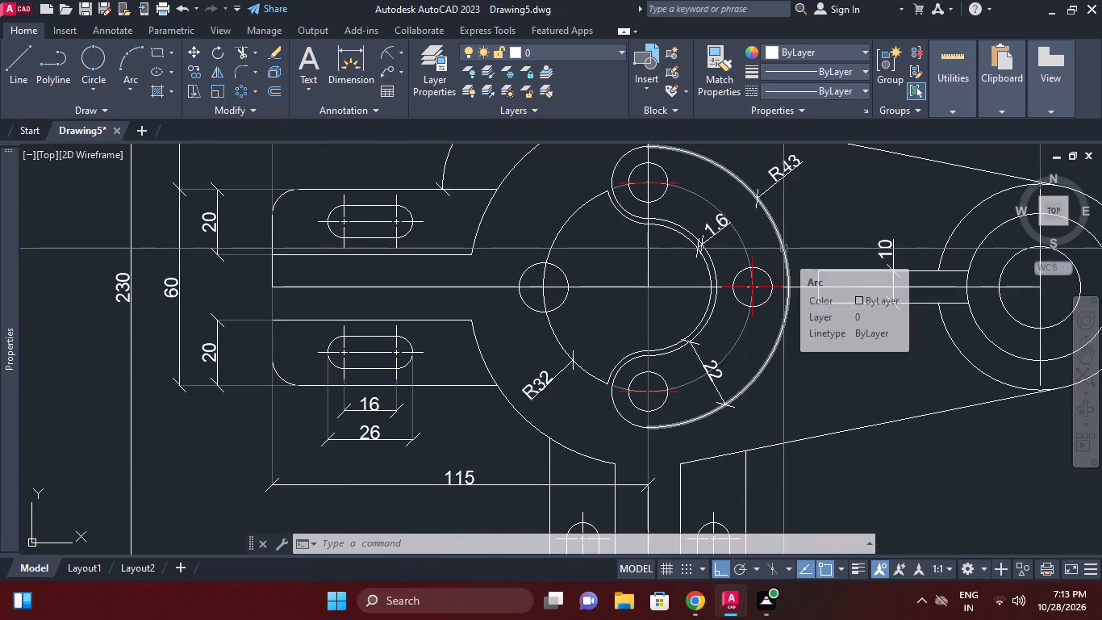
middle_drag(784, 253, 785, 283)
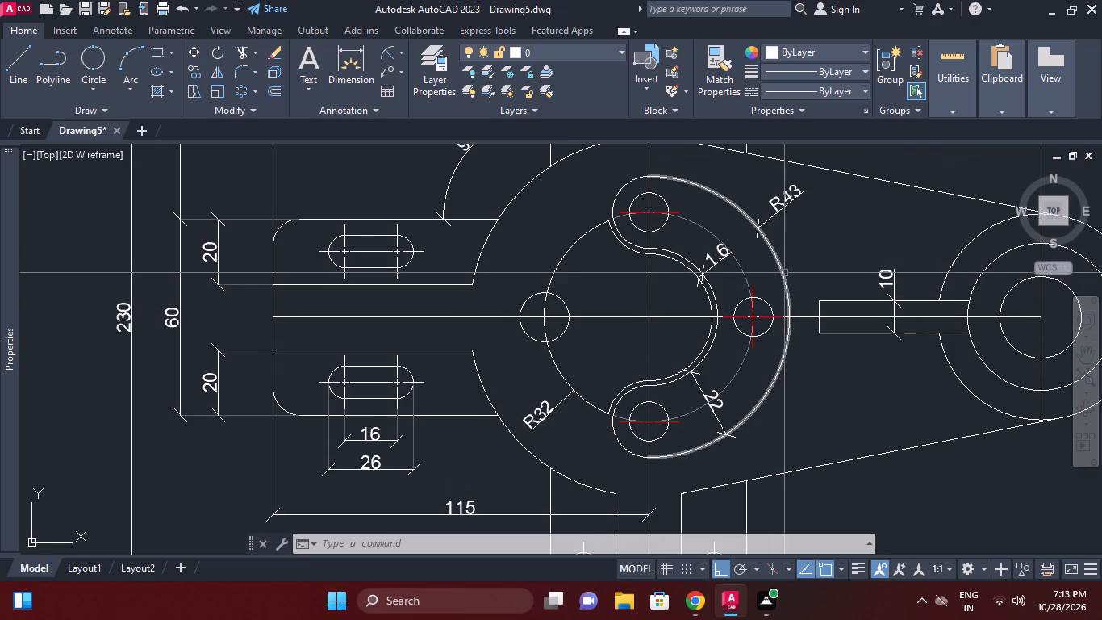
Add a diameter dimension to the outer circle of the boss, with its text outside toward the upper right.
scroll(776, 280, down, 1)
middle_drag(776, 280, 758, 289)
scroll(763, 274, down, 1)
middle_click(763, 274)
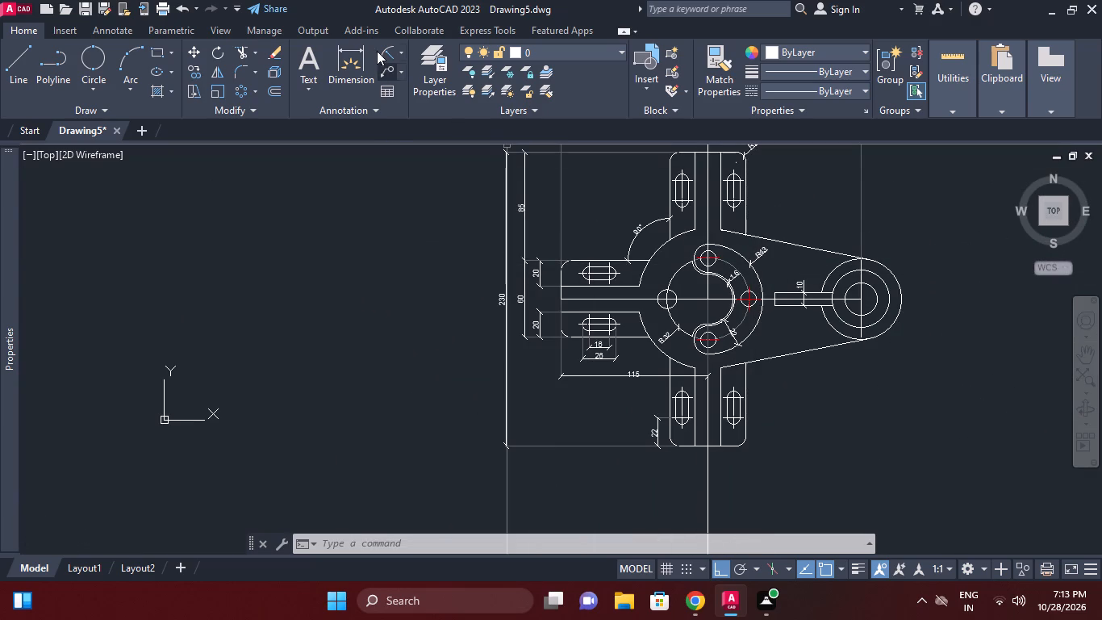
click(405, 51)
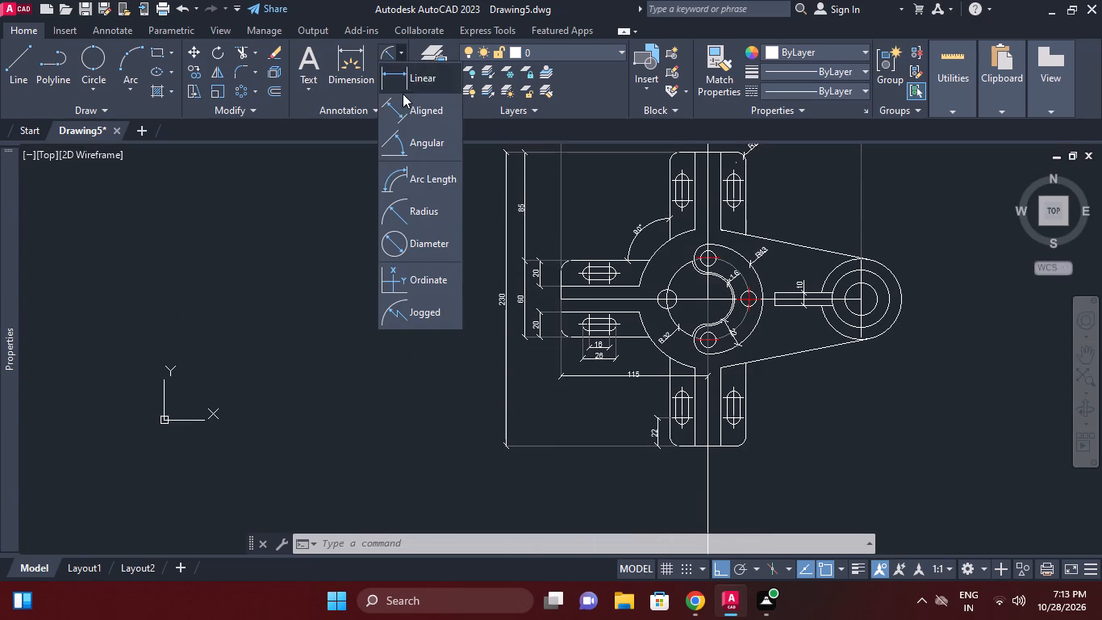
click(432, 237)
click(895, 279)
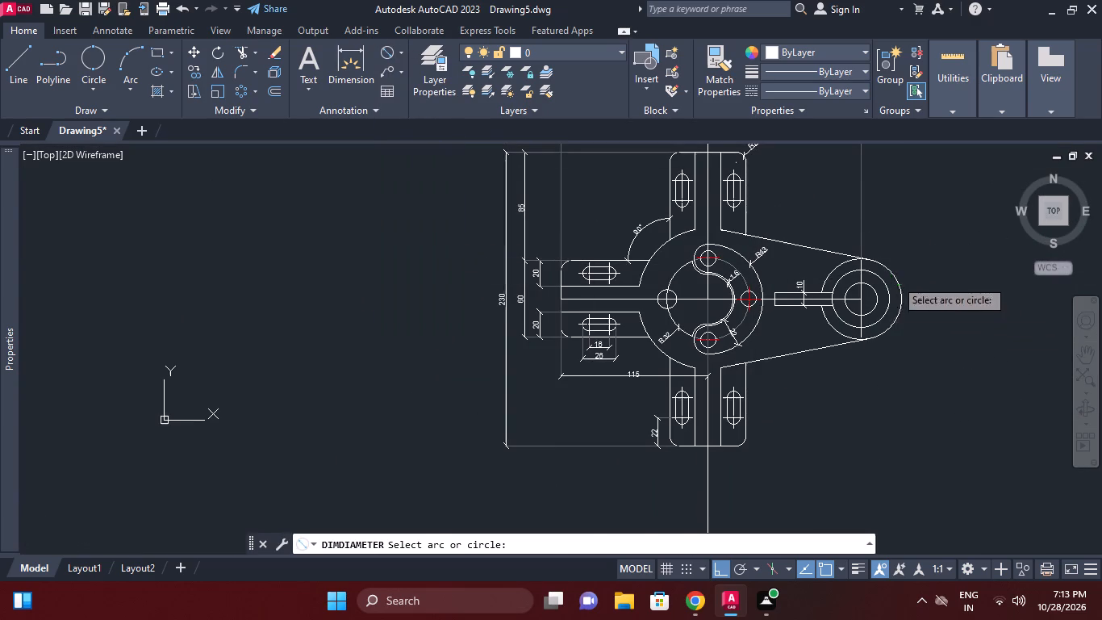
click(904, 270)
Add a diameter dimension to the upper small hole of the round body, with its text above and right of the body.
scroll(912, 270, up, 2)
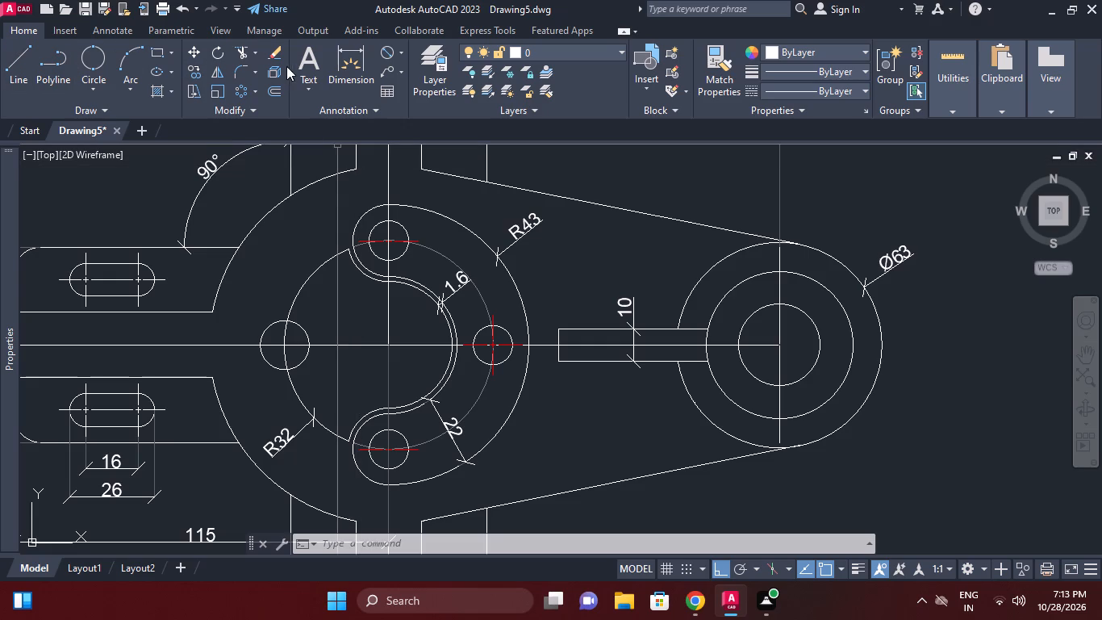
click(393, 48)
double_click(405, 220)
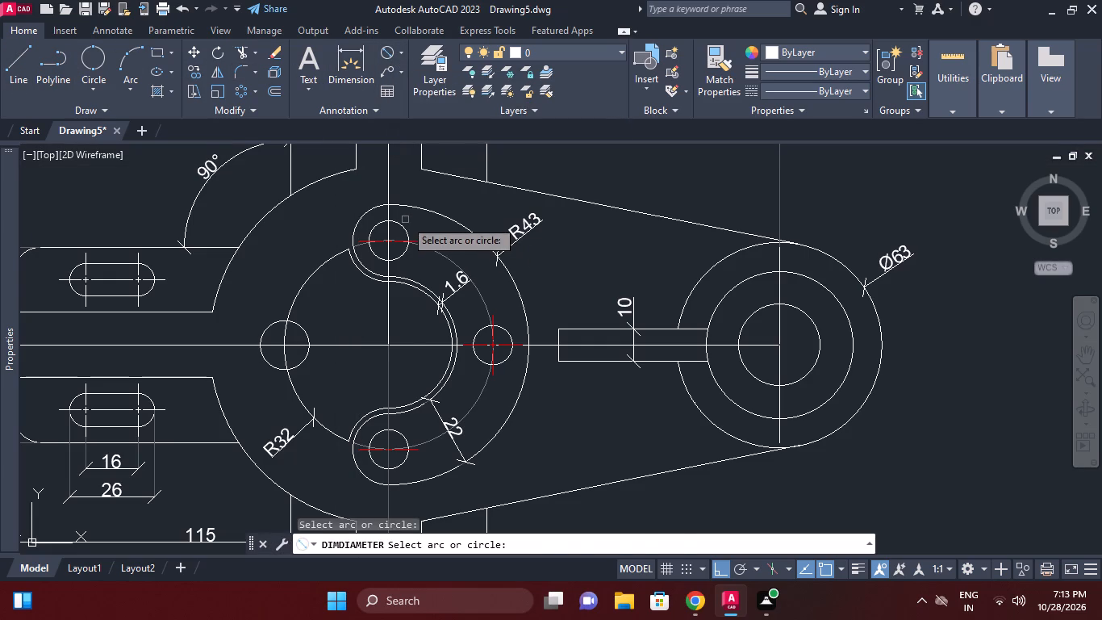
click(532, 164)
Replace the upper small hole's diameter dimension text with 3xM12.
double_click(528, 165)
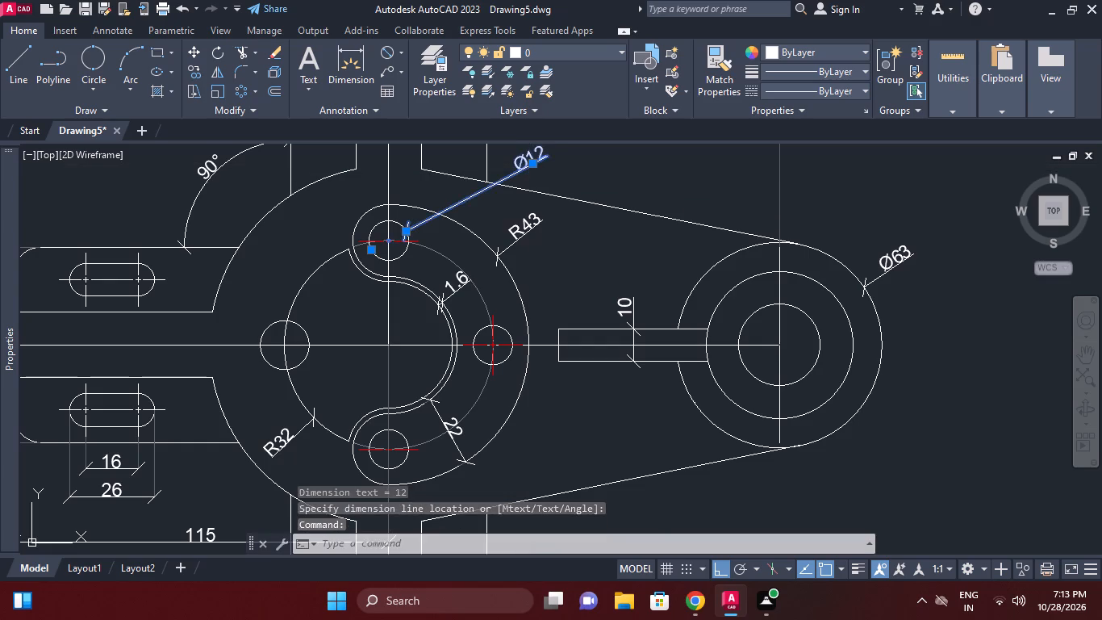
click(528, 161)
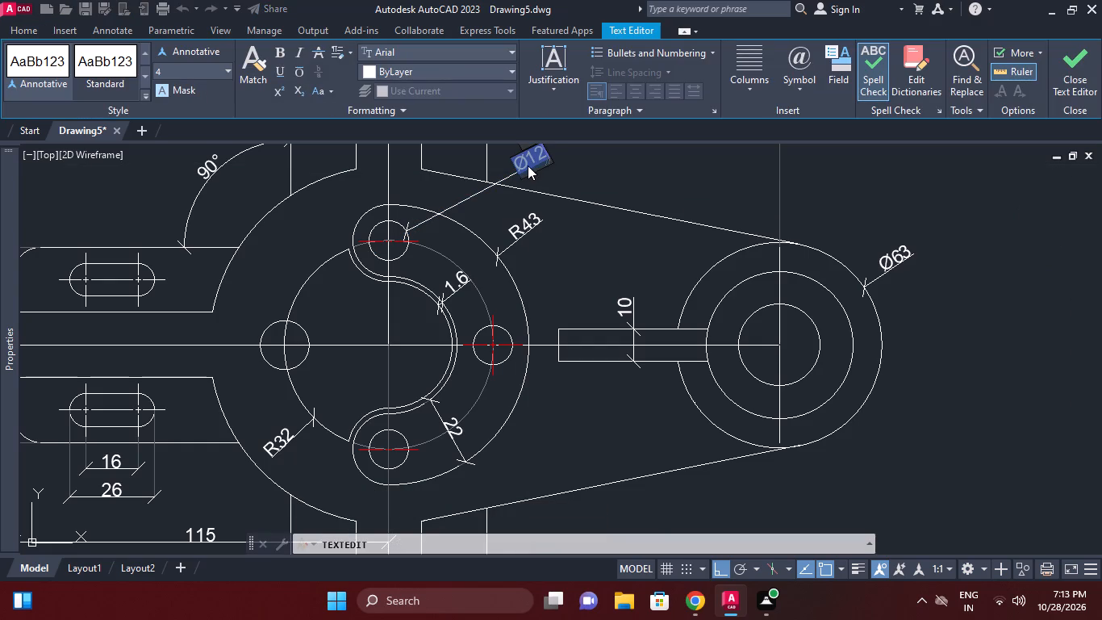
text(3x)
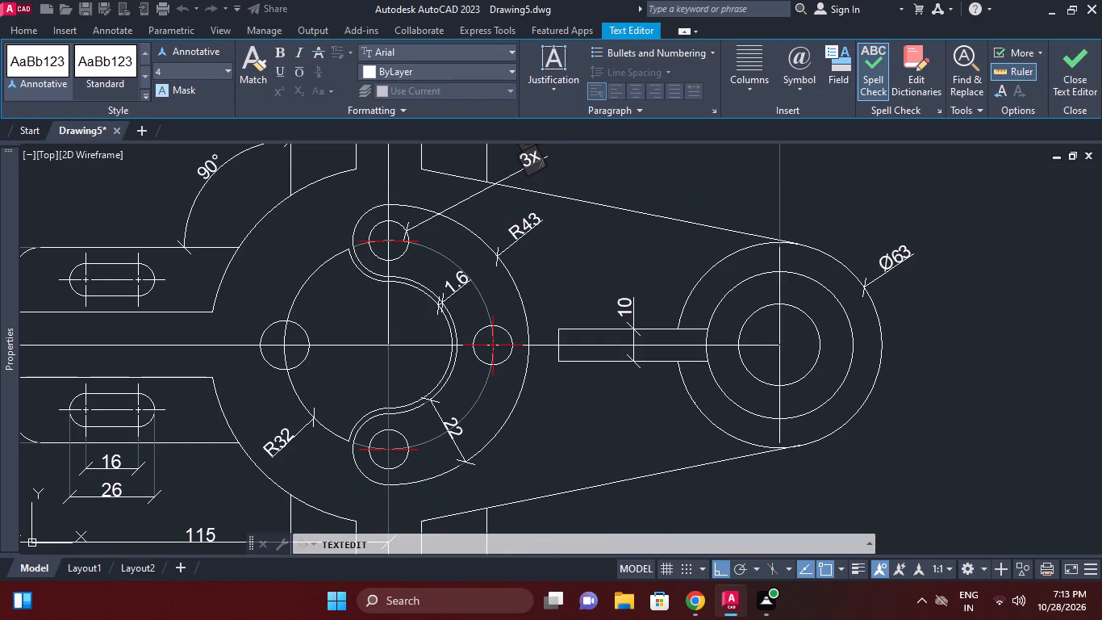
text(m123)
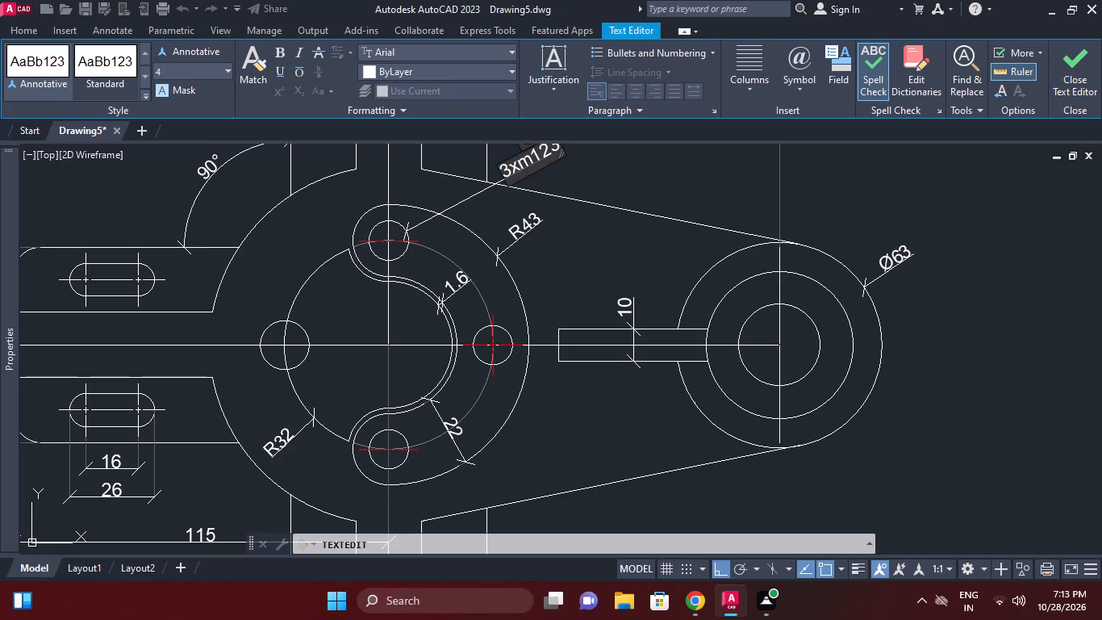
key(BackSpace)
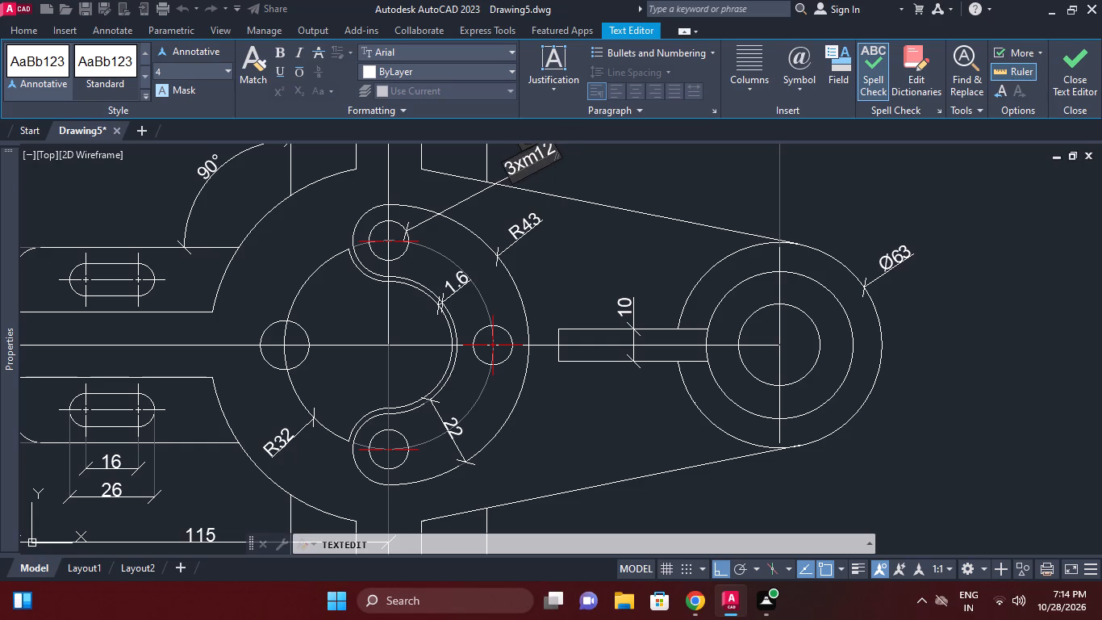
click(537, 157)
key(BackSpace)
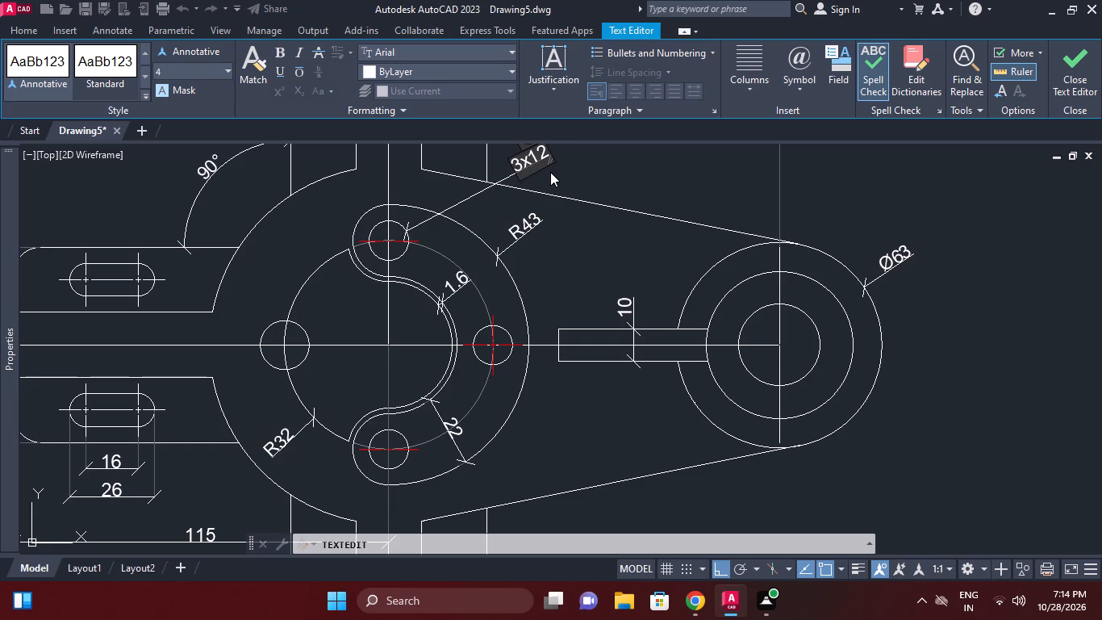
key(m)
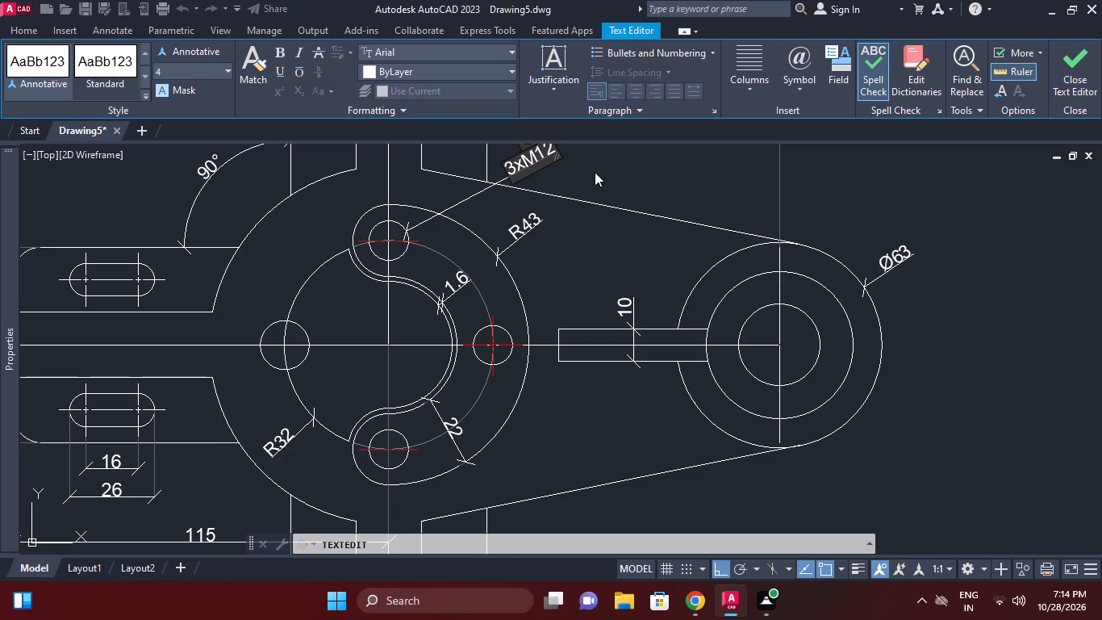
click(595, 172)
middle_drag(632, 198, 613, 267)
middle_drag(578, 236, 577, 250)
scroll(578, 239, down, 1)
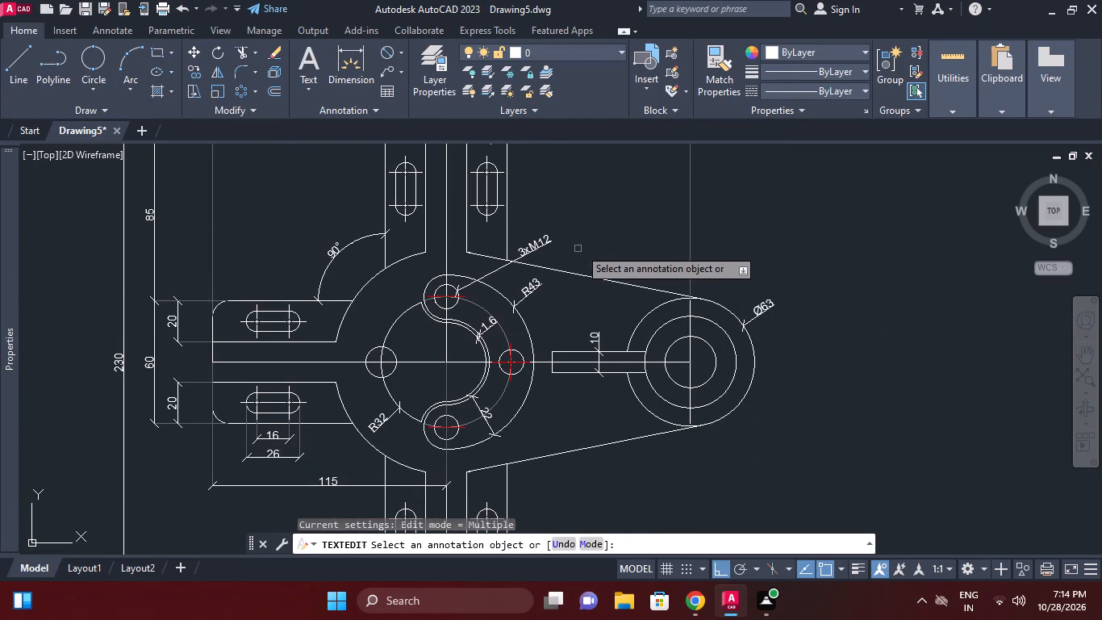
right_click(588, 241)
click(632, 274)
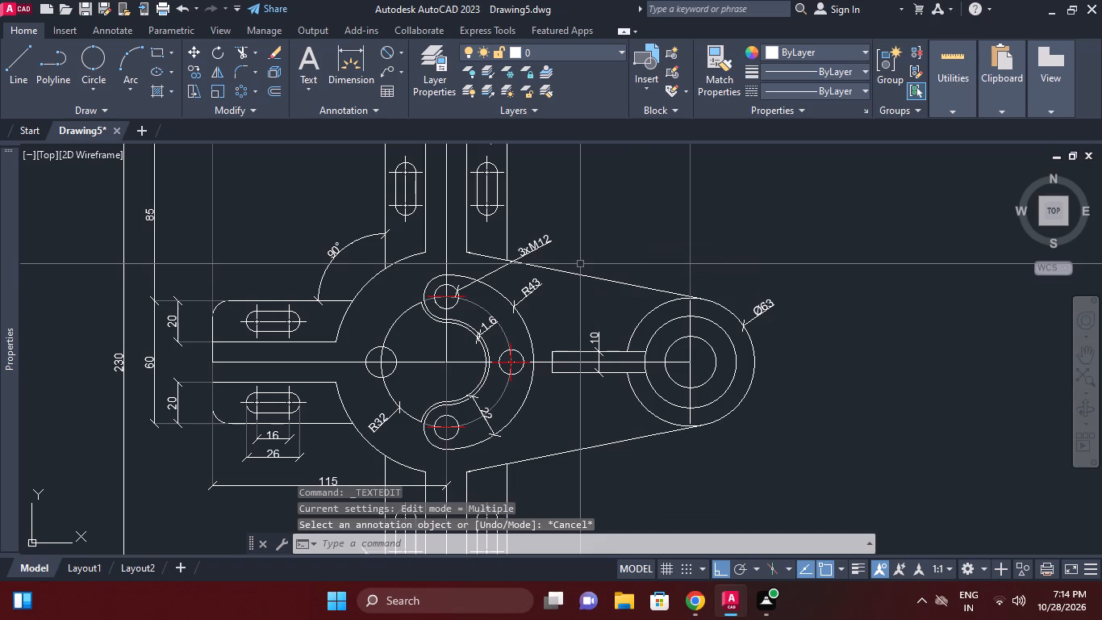
Examine the whole part for features that still need a dimension.
scroll(607, 236, down, 1)
middle_drag(610, 242, 624, 227)
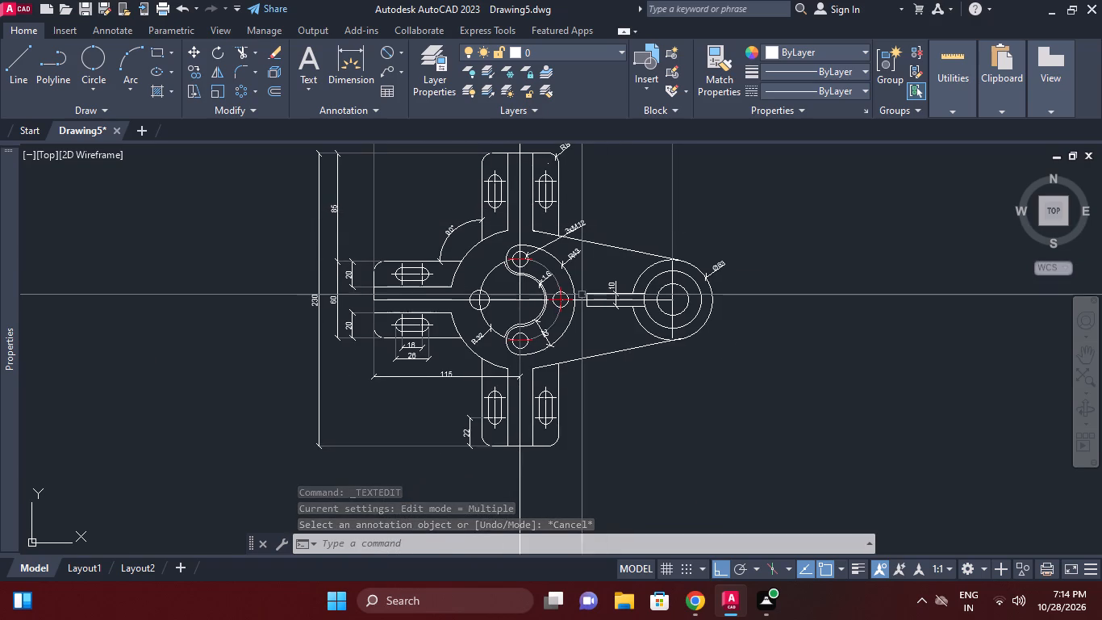
middle_click(627, 270)
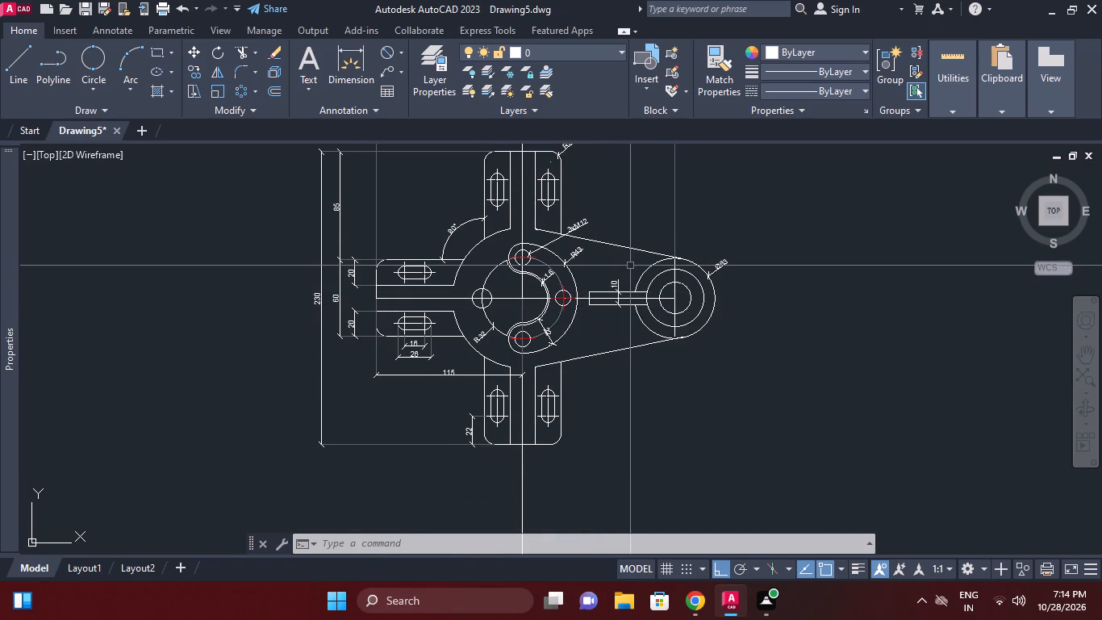
middle_drag(632, 263, 650, 225)
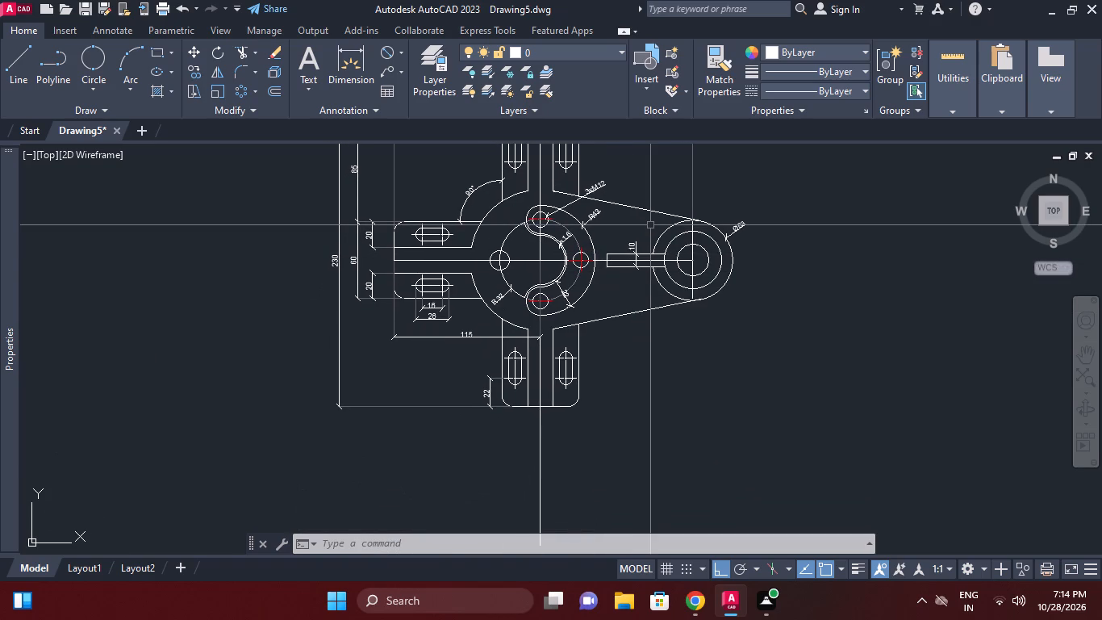
middle_drag(654, 258, 690, 233)
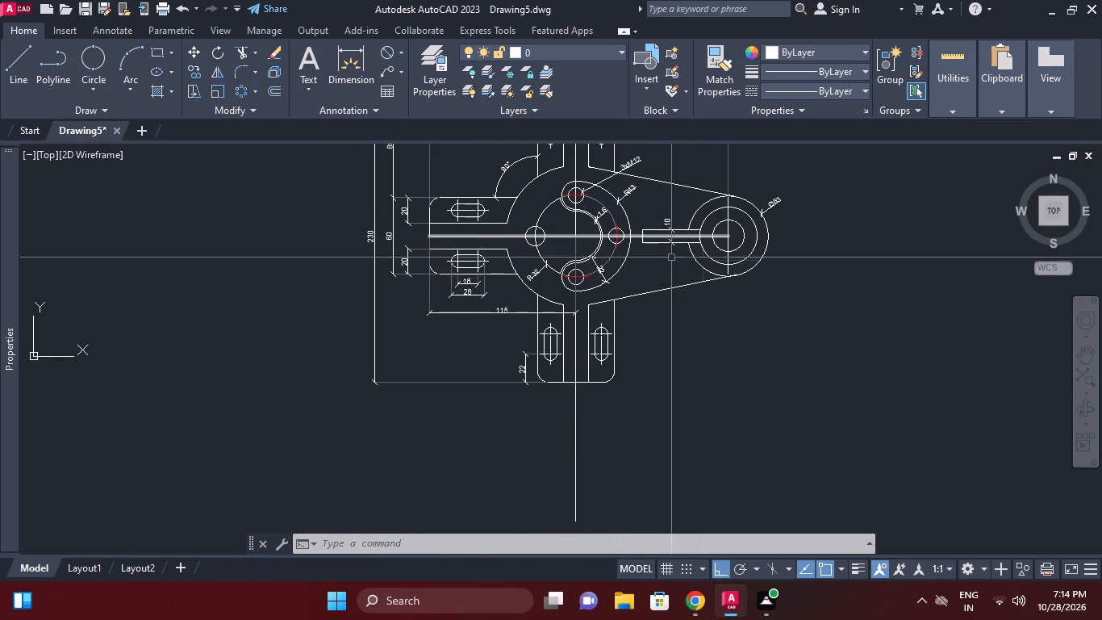
middle_drag(707, 262, 691, 295)
middle_drag(751, 298, 752, 360)
scroll(751, 301, down, 1)
scroll(624, 310, up, 1)
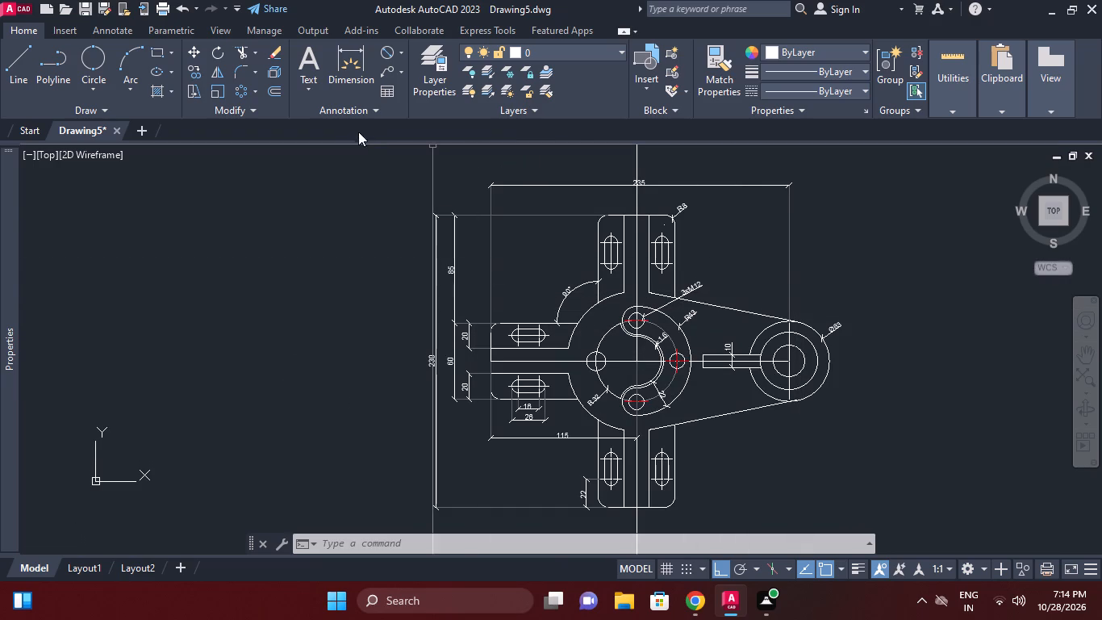
Add a horizontal linear dimension from the lower arm's right outer edge to the near side of its right slot, below the arm.
click(406, 50)
click(403, 72)
middle_drag(602, 471, 602, 358)
scroll(637, 380, up, 2)
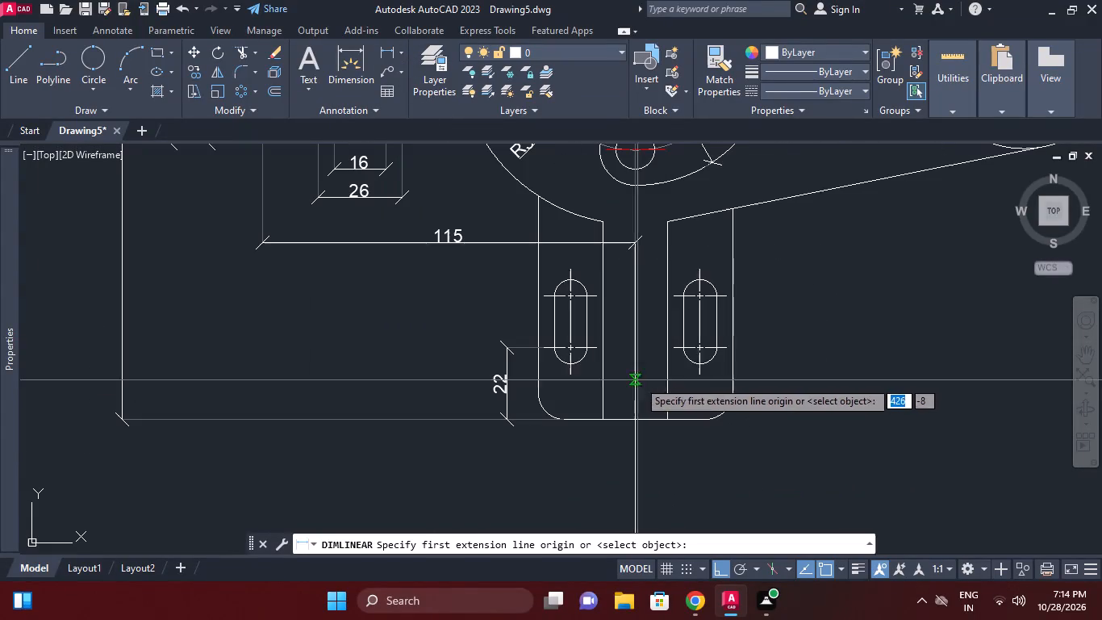
click(732, 391)
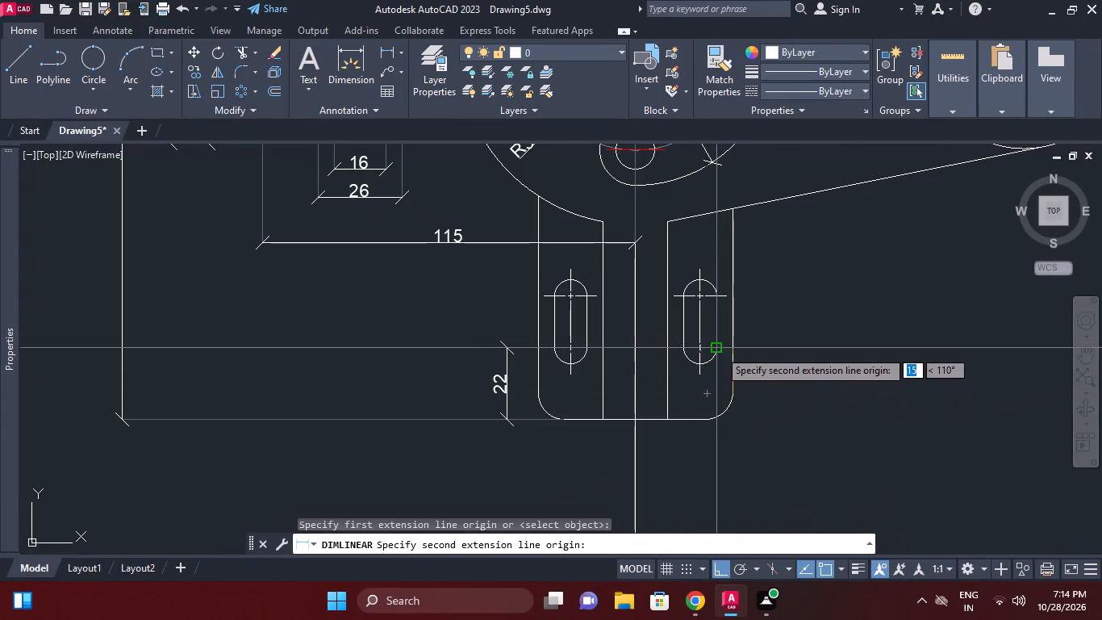
click(719, 350)
click(728, 460)
Move the new edge-to-slot dimension's text outside its extension lines to the right, and bring its dimension line closer to the arm.
click(723, 453)
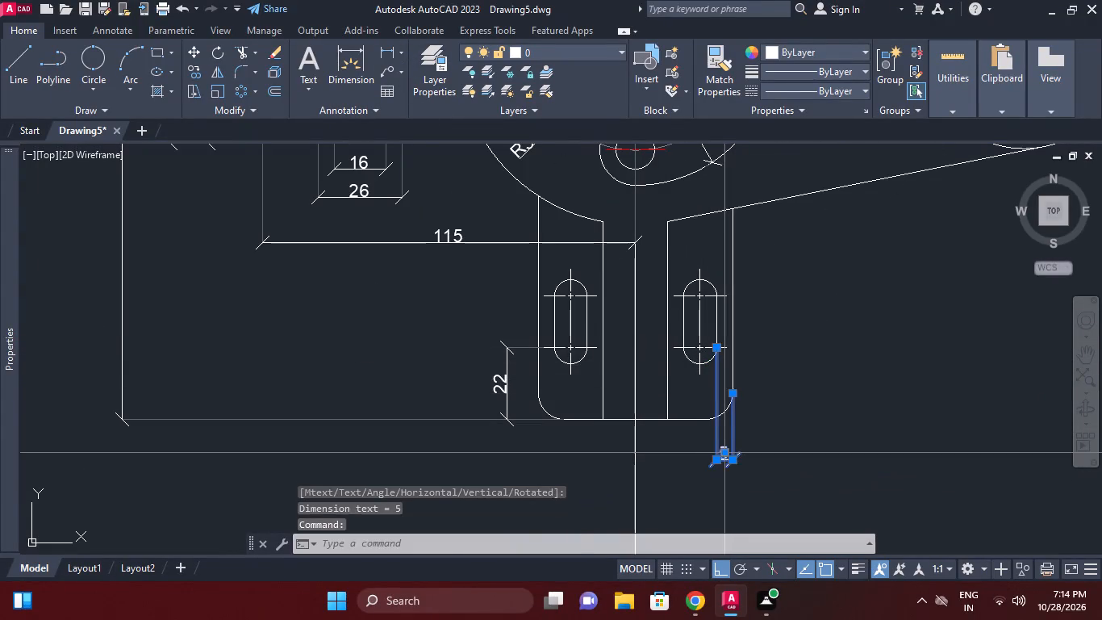
scroll(728, 450, up, 2)
click(716, 458)
click(764, 429)
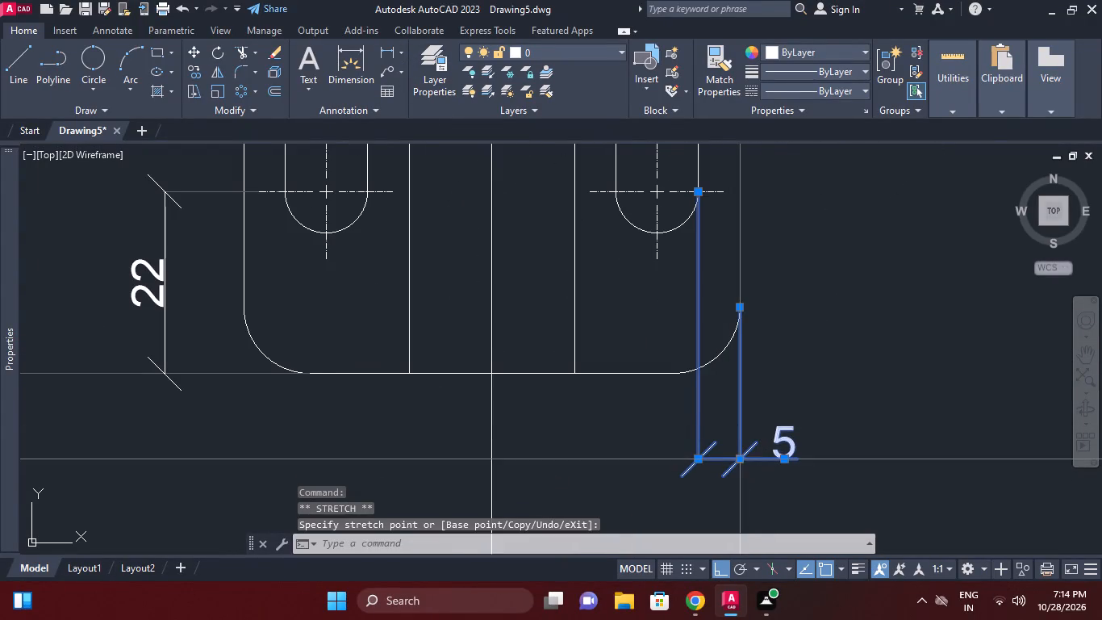
click(738, 462)
click(741, 428)
right_click(814, 371)
click(875, 434)
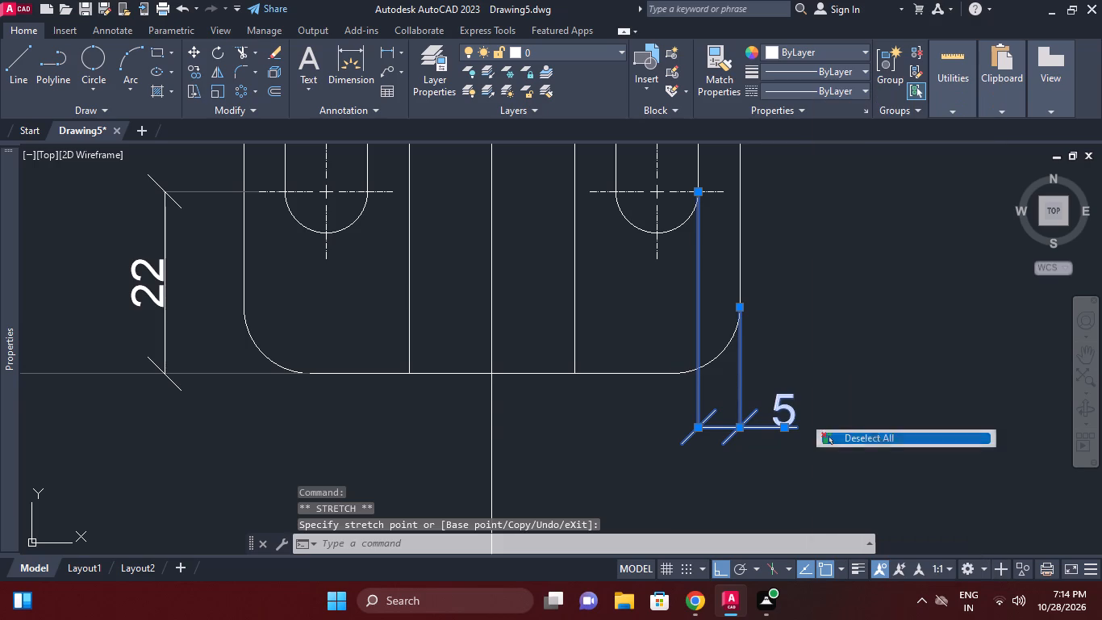
Review the dimensions across the whole part, from the slotted arms to the boss.
scroll(850, 361, down, 1)
middle_click(849, 354)
scroll(849, 354, down, 1)
middle_drag(862, 361, 853, 387)
scroll(855, 379, down, 1)
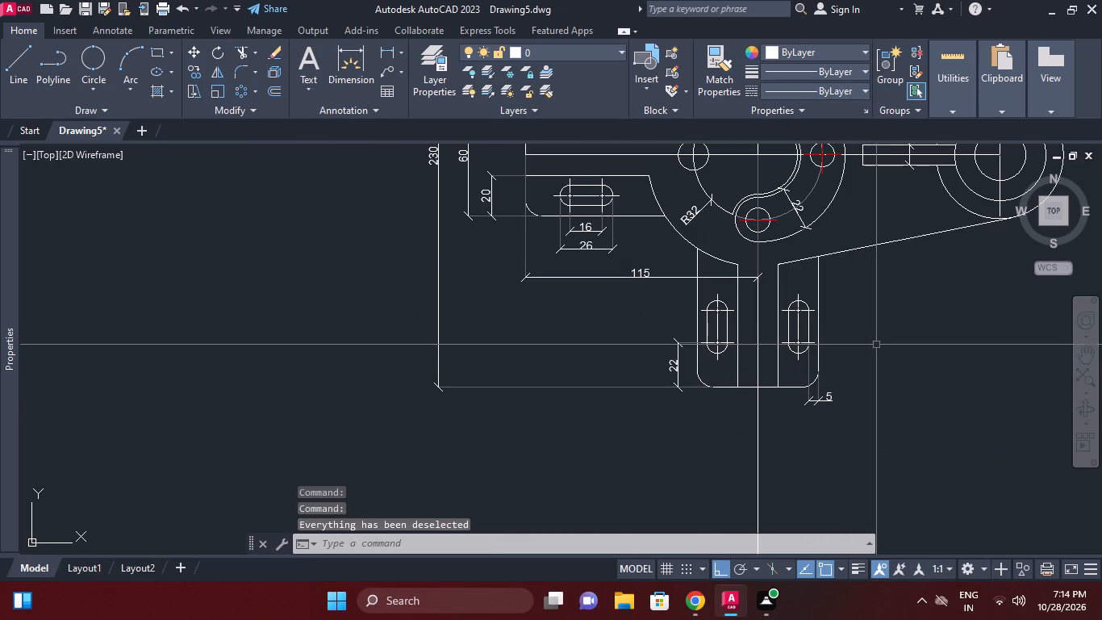
middle_drag(875, 356, 873, 364)
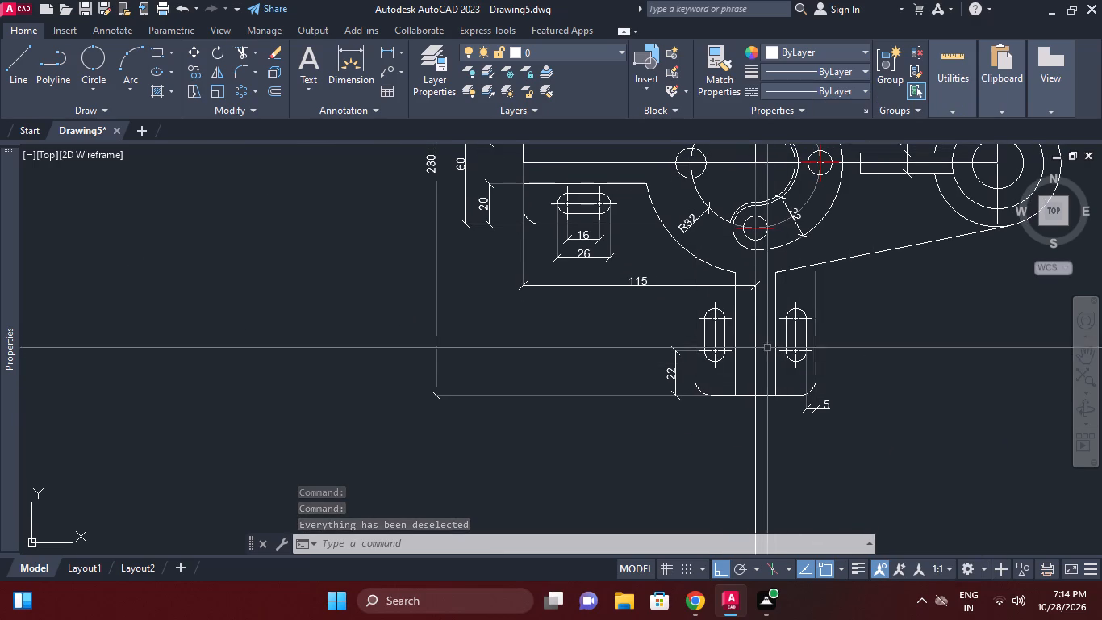
middle_drag(758, 370, 741, 398)
scroll(752, 387, down, 1)
middle_drag(791, 314, 776, 343)
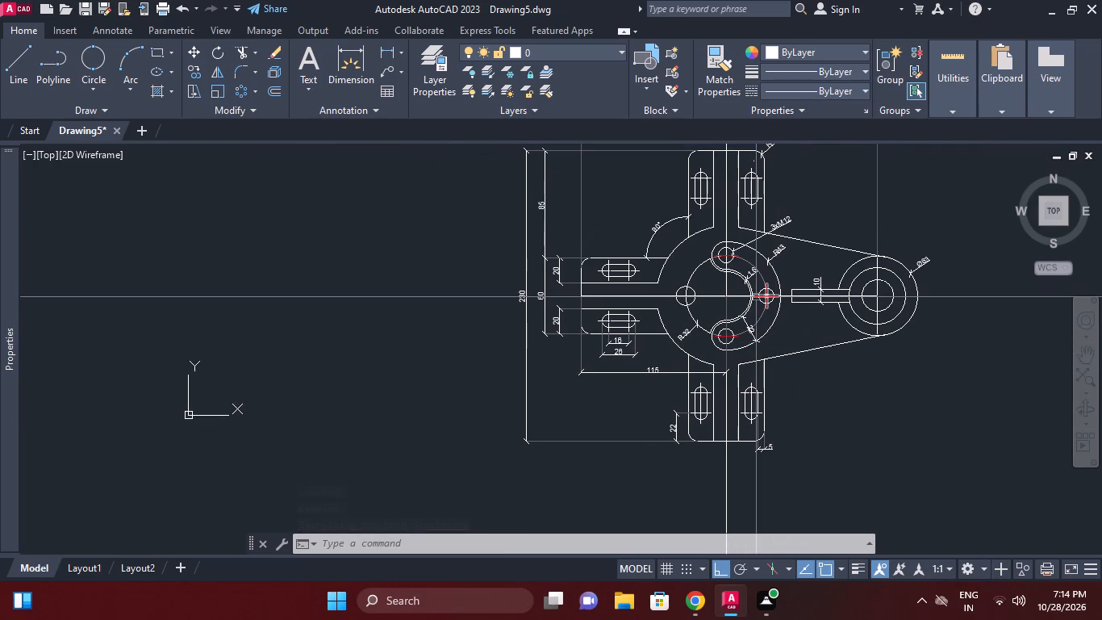
middle_drag(756, 304, 731, 333)
scroll(734, 333, down, 1)
scroll(734, 312, up, 1)
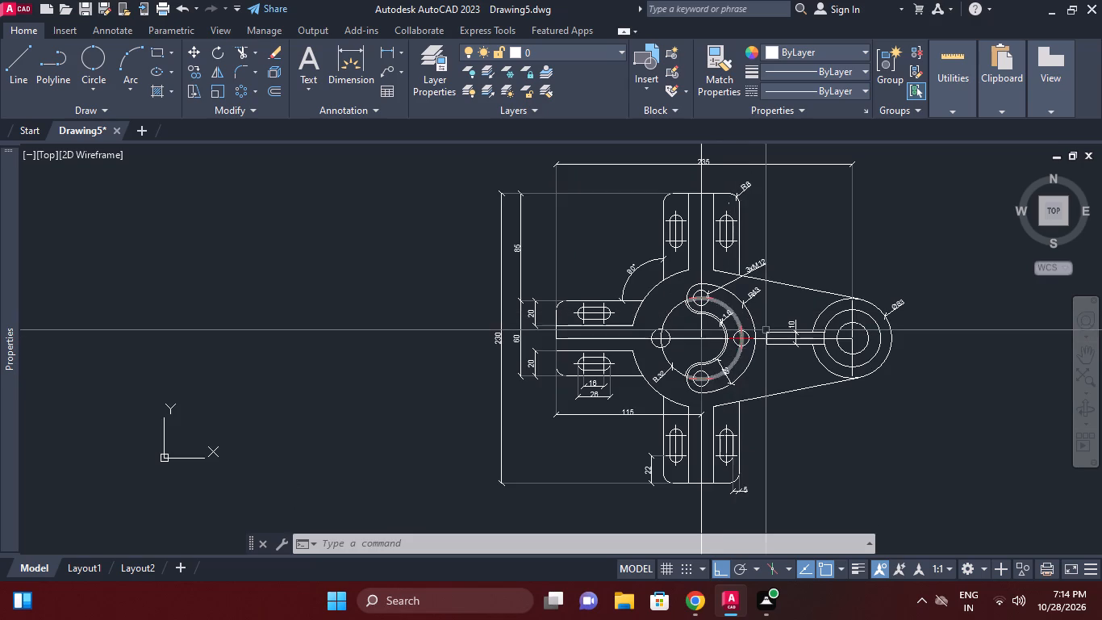
middle_drag(806, 325, 791, 341)
middle_click(825, 307)
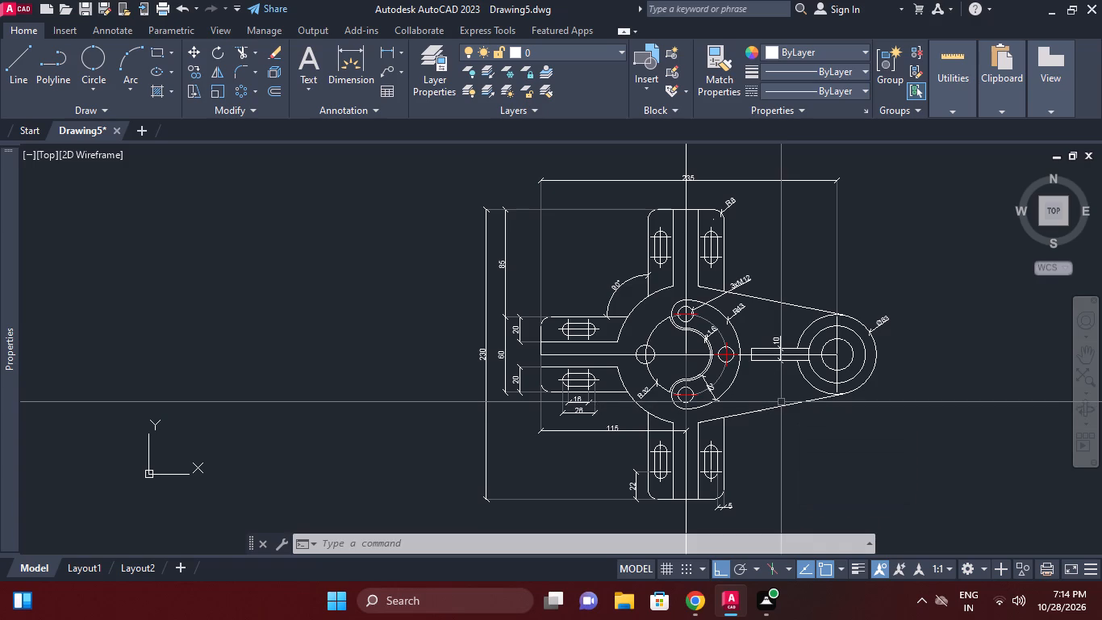
middle_drag(709, 427, 707, 449)
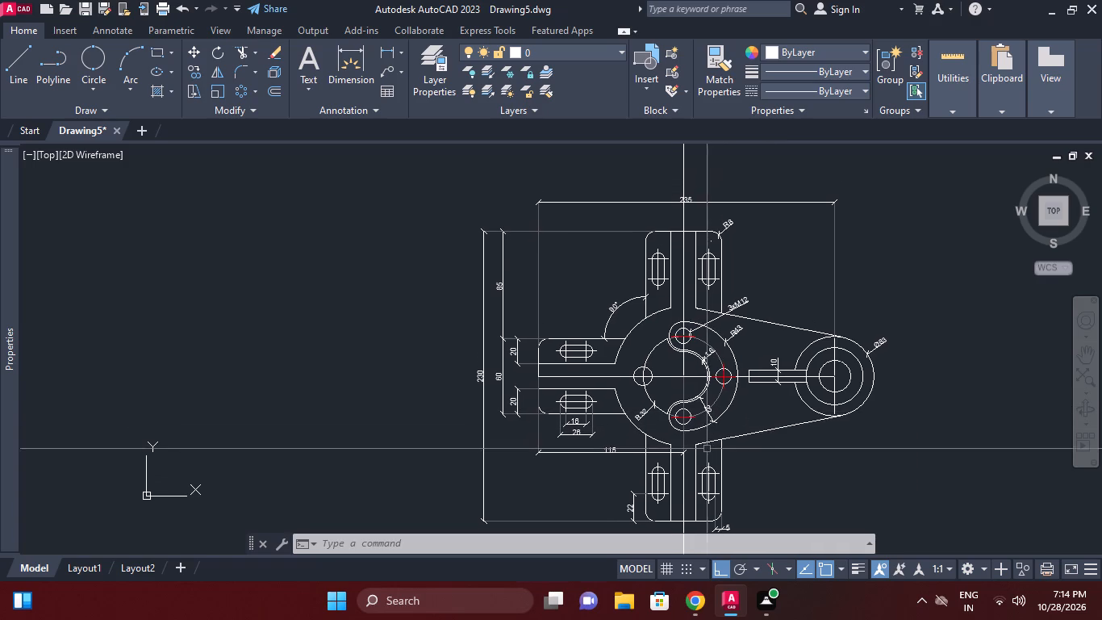
middle_drag(674, 417, 750, 349)
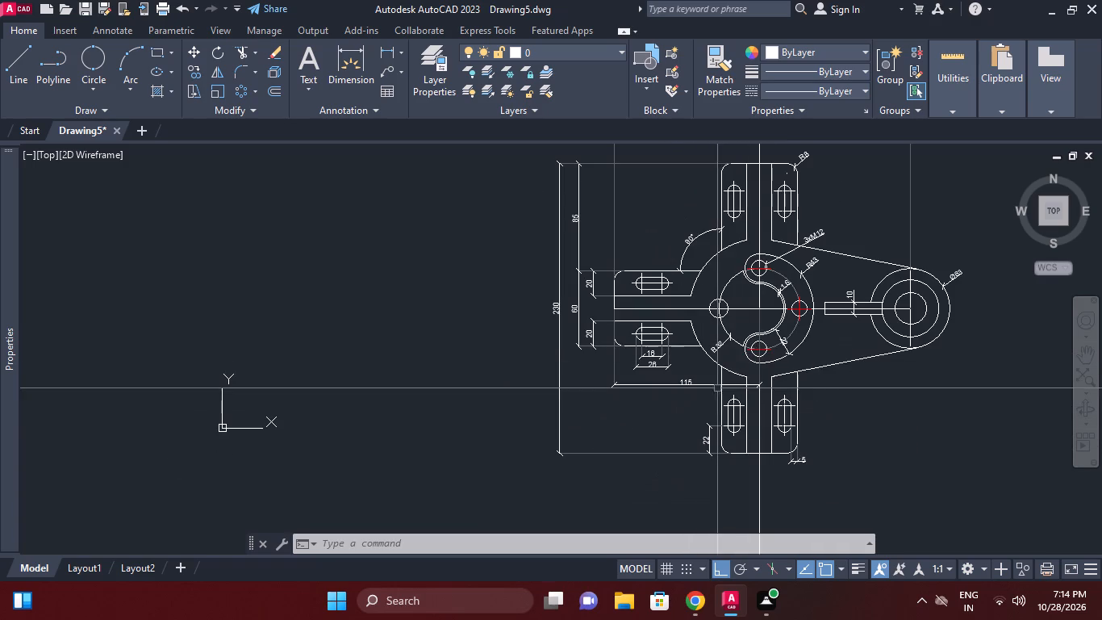
middle_click(717, 388)
middle_drag(760, 383, 721, 405)
scroll(738, 385, down, 1)
middle_drag(718, 392, 714, 399)
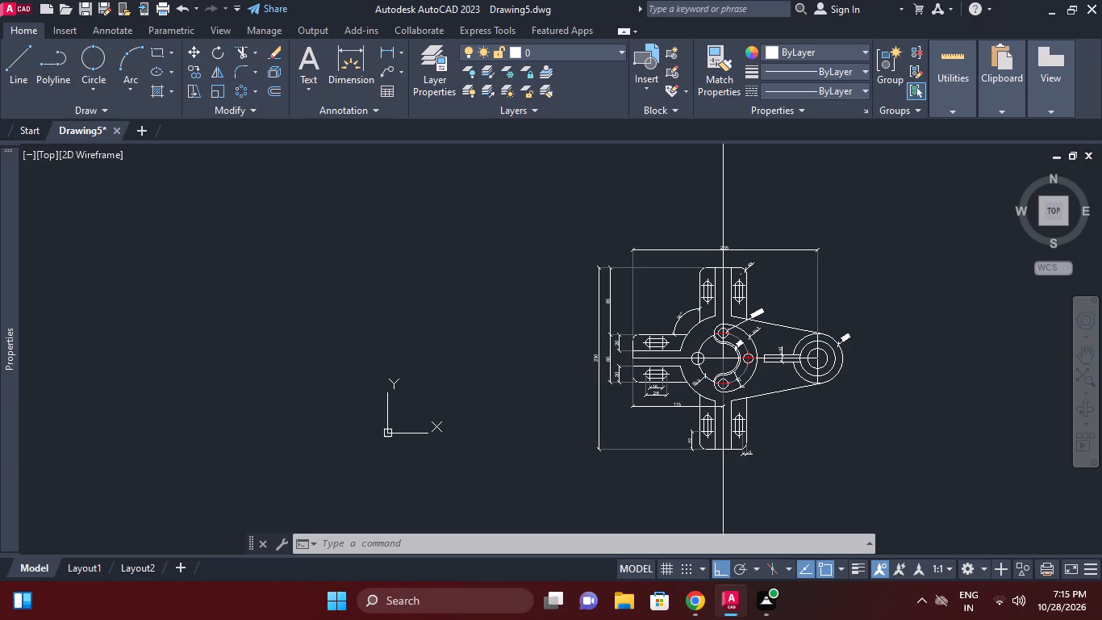
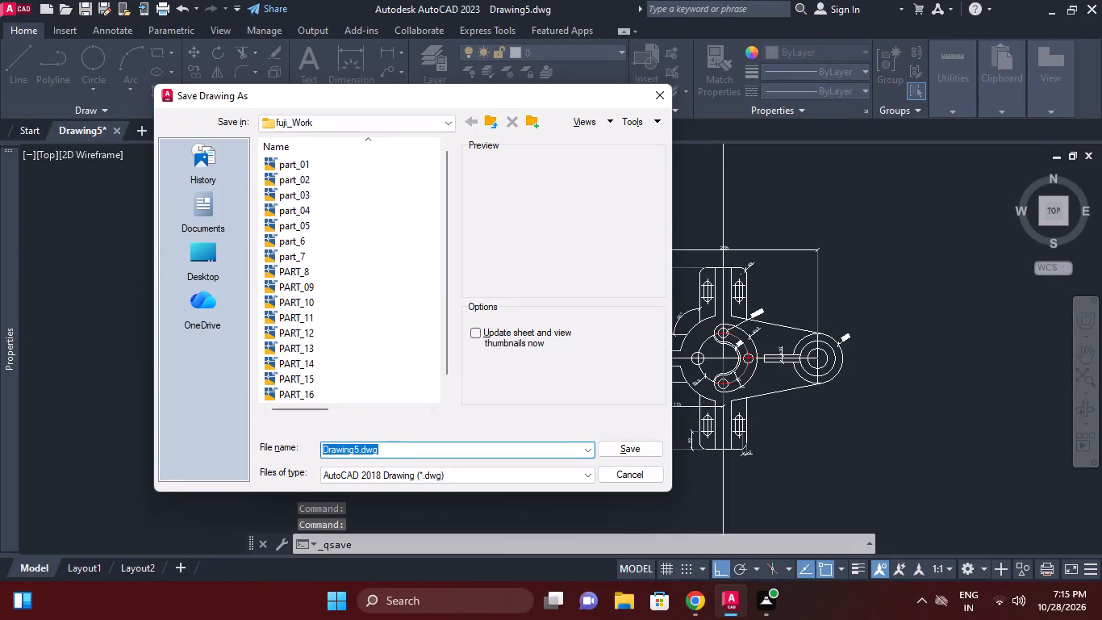
Save the drawing in the fuji_Work folder under the file name PART_18 as an AutoCAD 2018 drawing.
click(385, 454)
key(BackSpace)
key(BackSpace)
key(BackSpace)
key(BackSpace)
key(BackSpace)
key(BackSpace)
key(BackSpace)
key(BackSpace)
key(BackSpace)
key(BackSpace)
key(BackSpace)
key(BackSpace)
key(BackSpace)
key(BackSpace)
key(BackSpace)
key(BackSpace)
key(BackSpace)
key(BackSpace)
key(BackSpace)
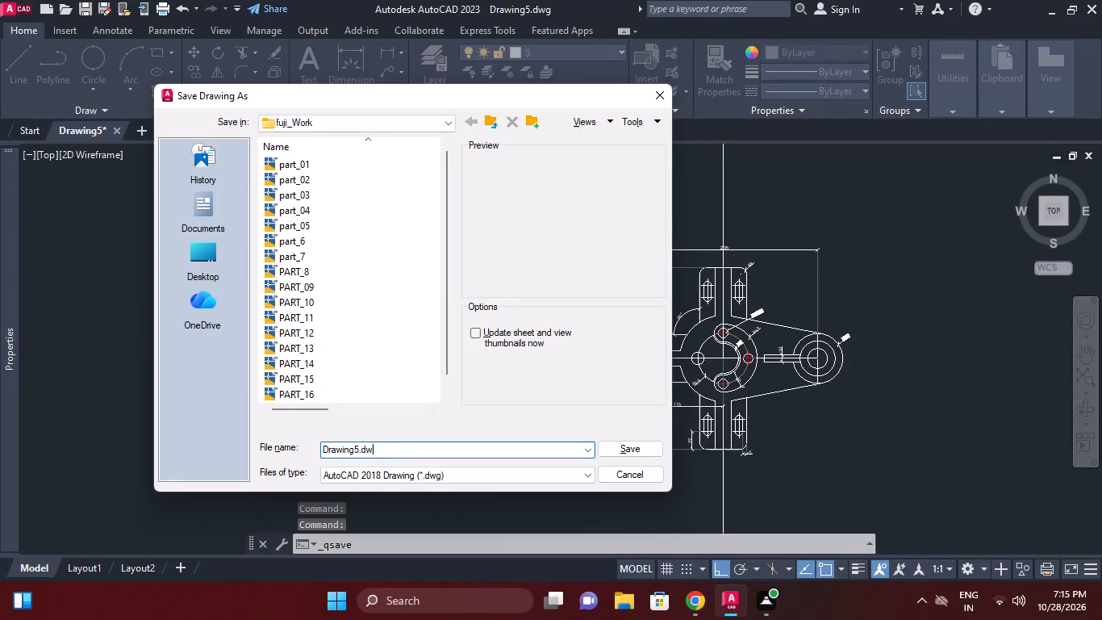
text(PART)
text(_14)
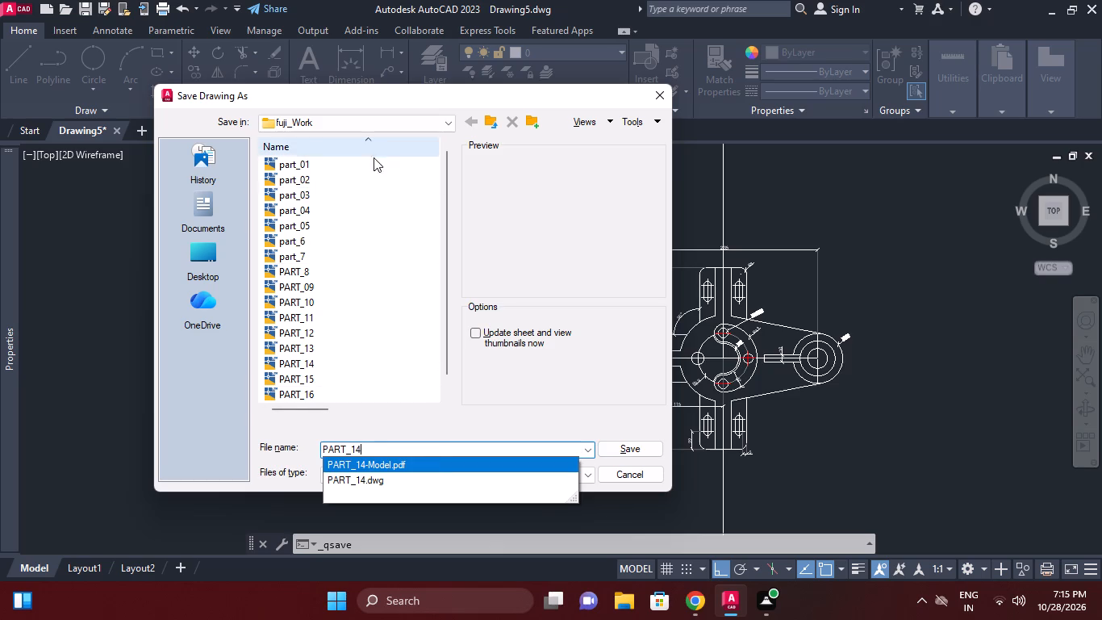
scroll(344, 397, down, 7)
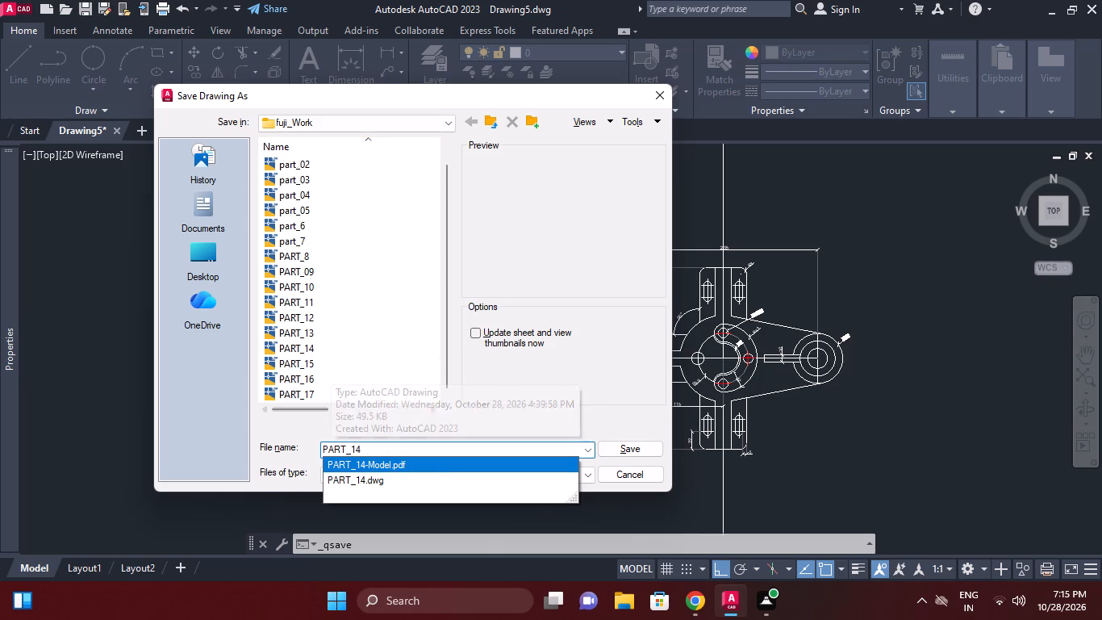
click(369, 455)
click(365, 446)
key(BackSpace)
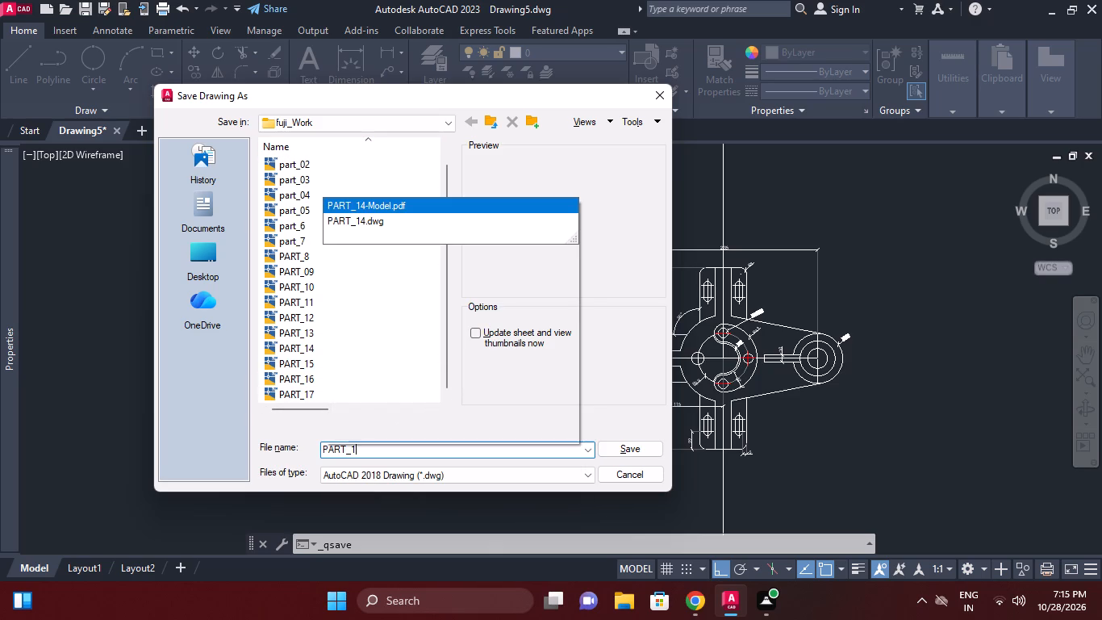
key(8)
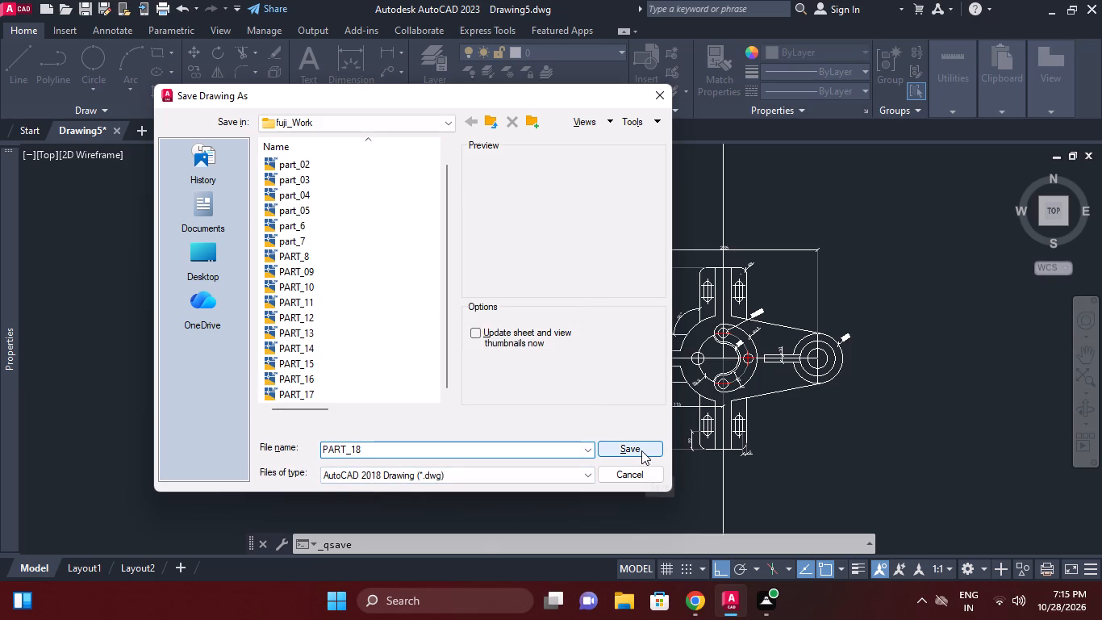
click(641, 450)
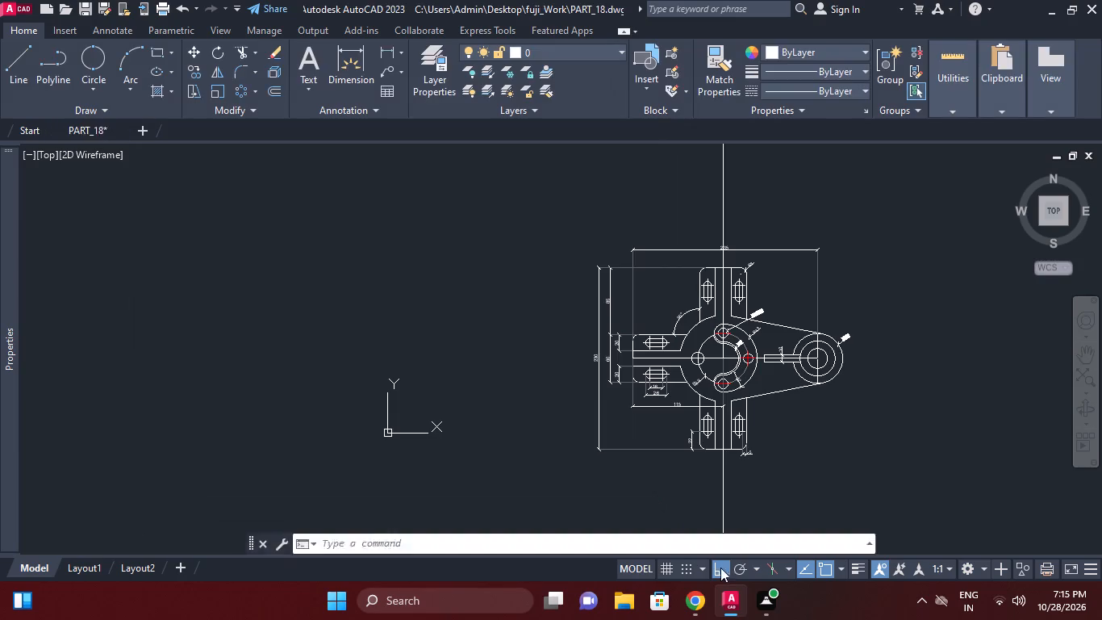
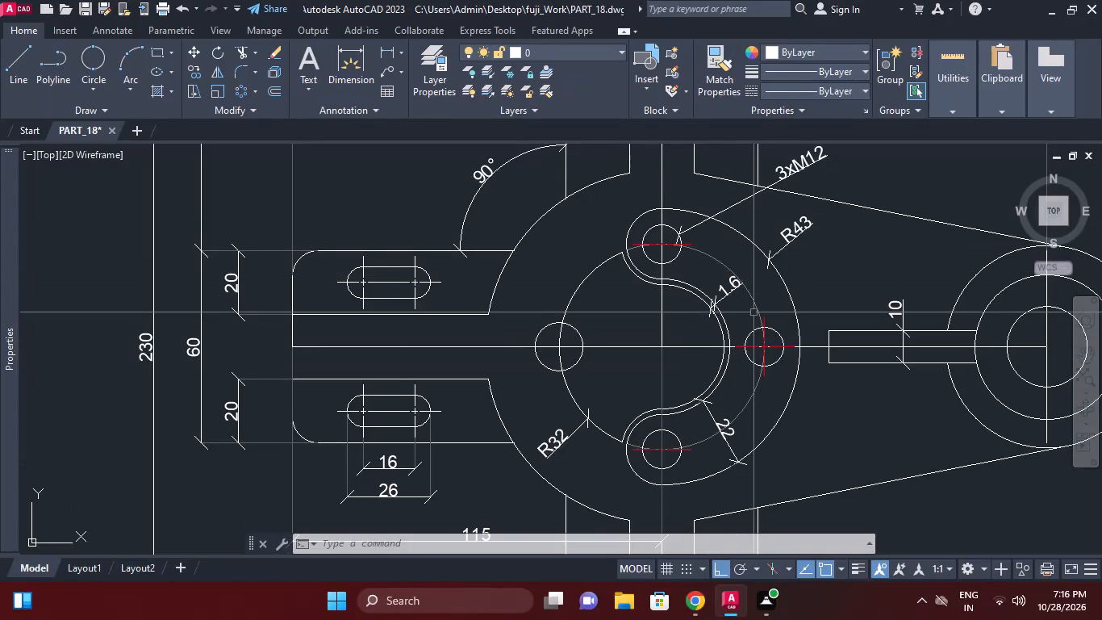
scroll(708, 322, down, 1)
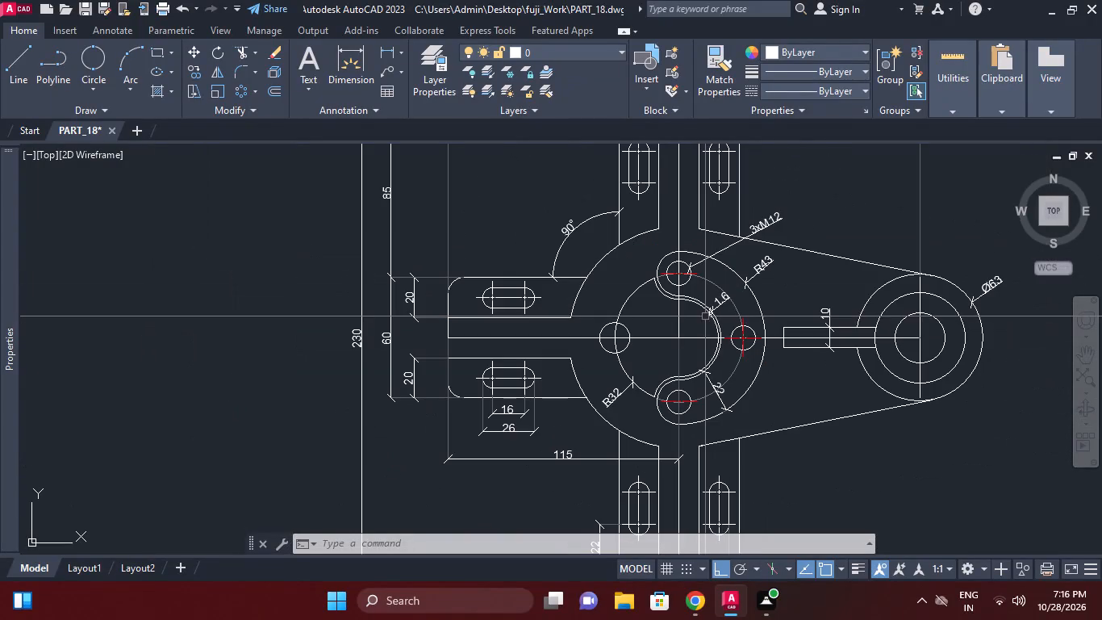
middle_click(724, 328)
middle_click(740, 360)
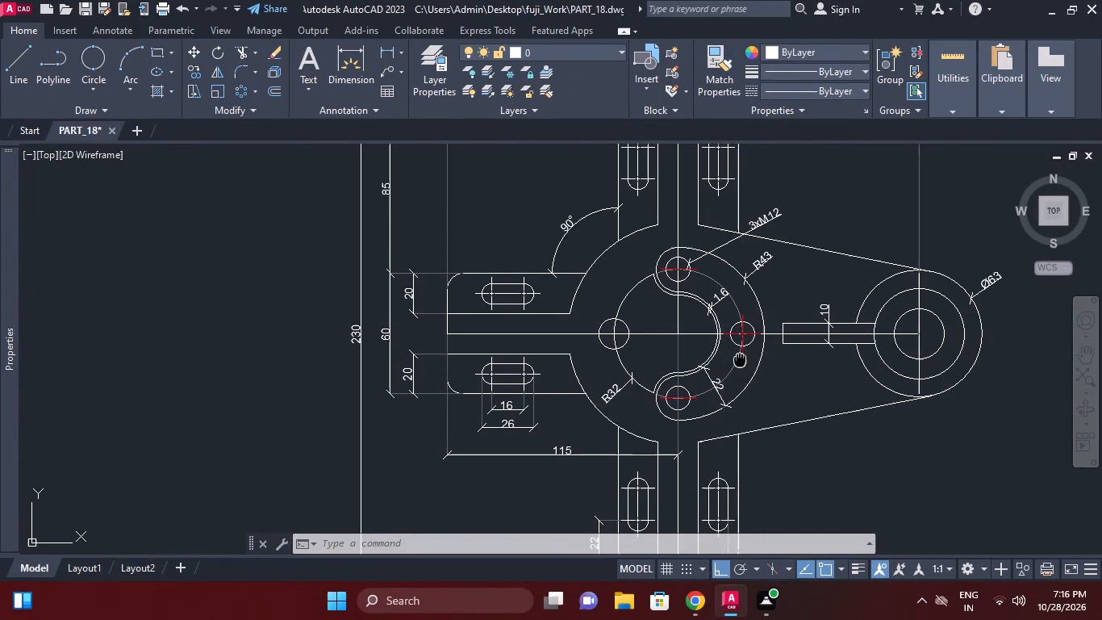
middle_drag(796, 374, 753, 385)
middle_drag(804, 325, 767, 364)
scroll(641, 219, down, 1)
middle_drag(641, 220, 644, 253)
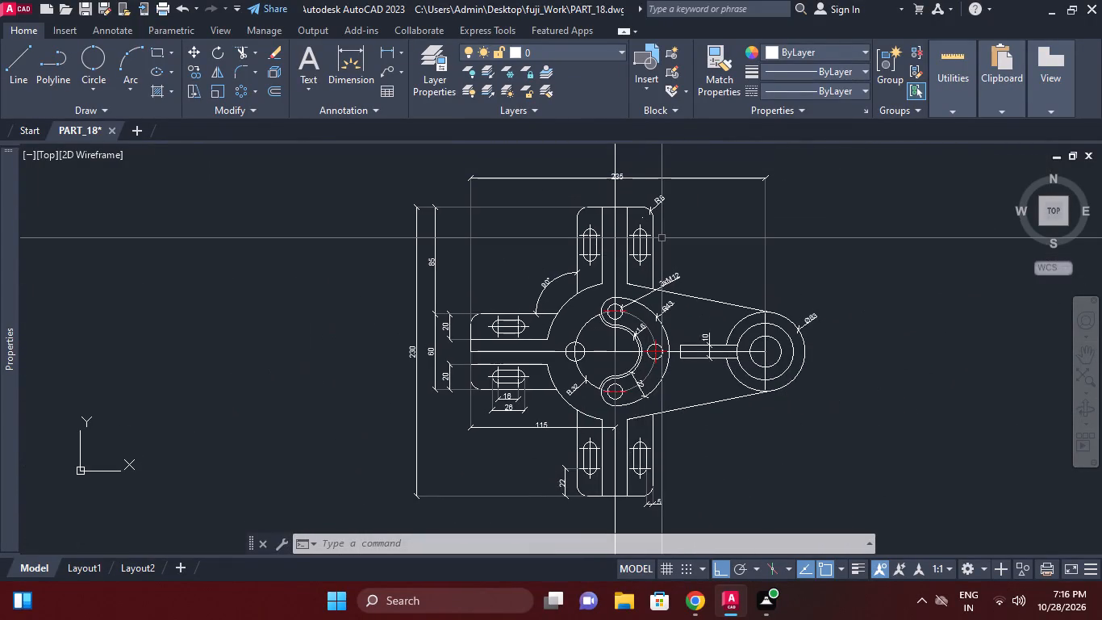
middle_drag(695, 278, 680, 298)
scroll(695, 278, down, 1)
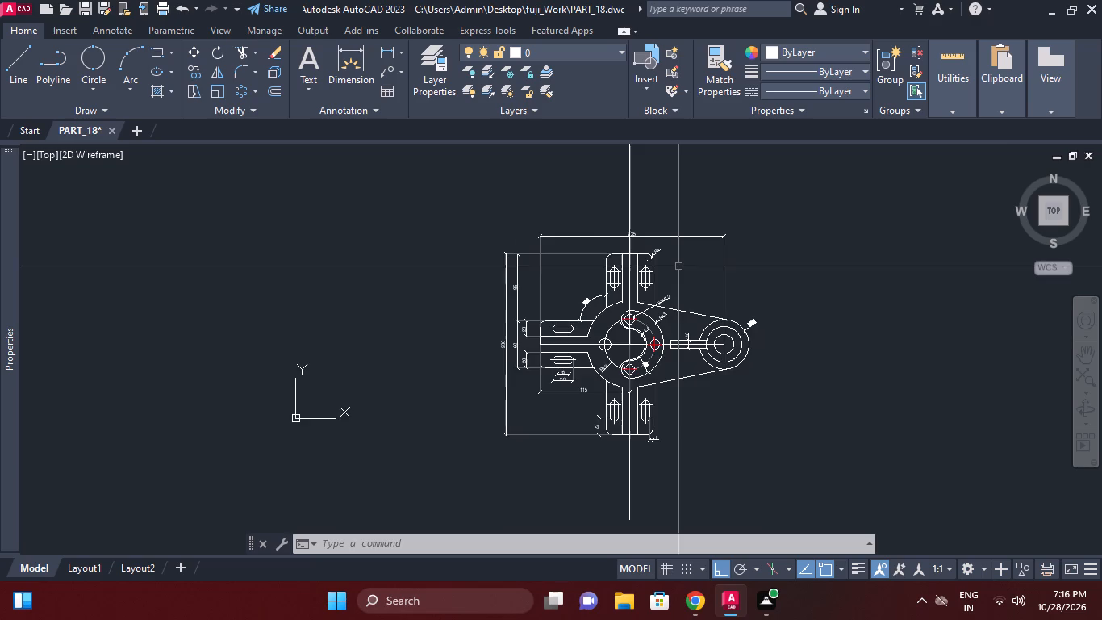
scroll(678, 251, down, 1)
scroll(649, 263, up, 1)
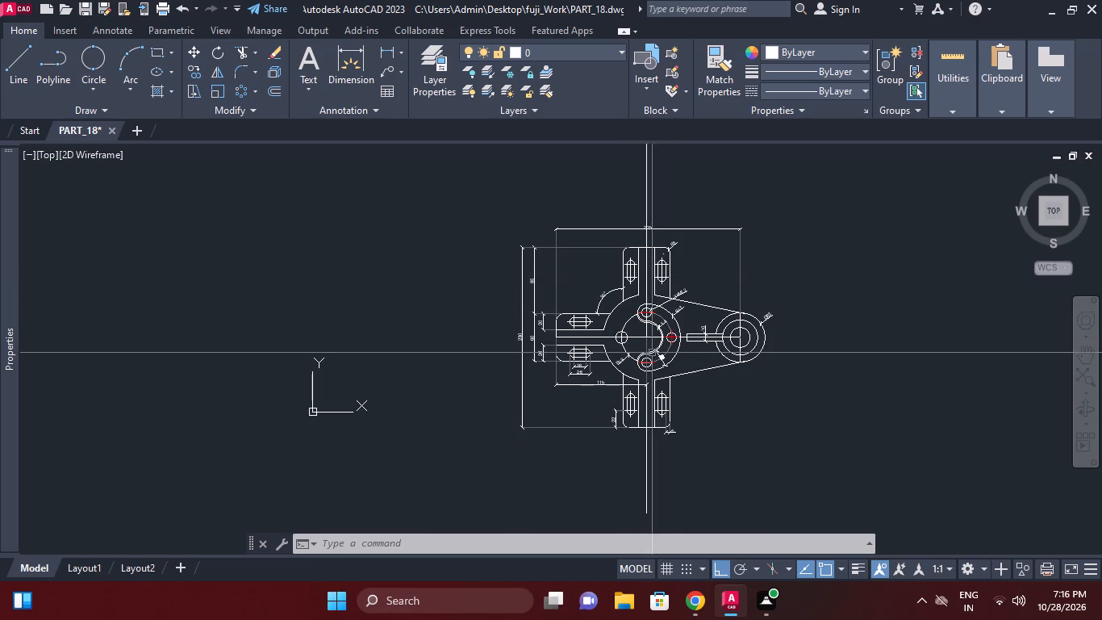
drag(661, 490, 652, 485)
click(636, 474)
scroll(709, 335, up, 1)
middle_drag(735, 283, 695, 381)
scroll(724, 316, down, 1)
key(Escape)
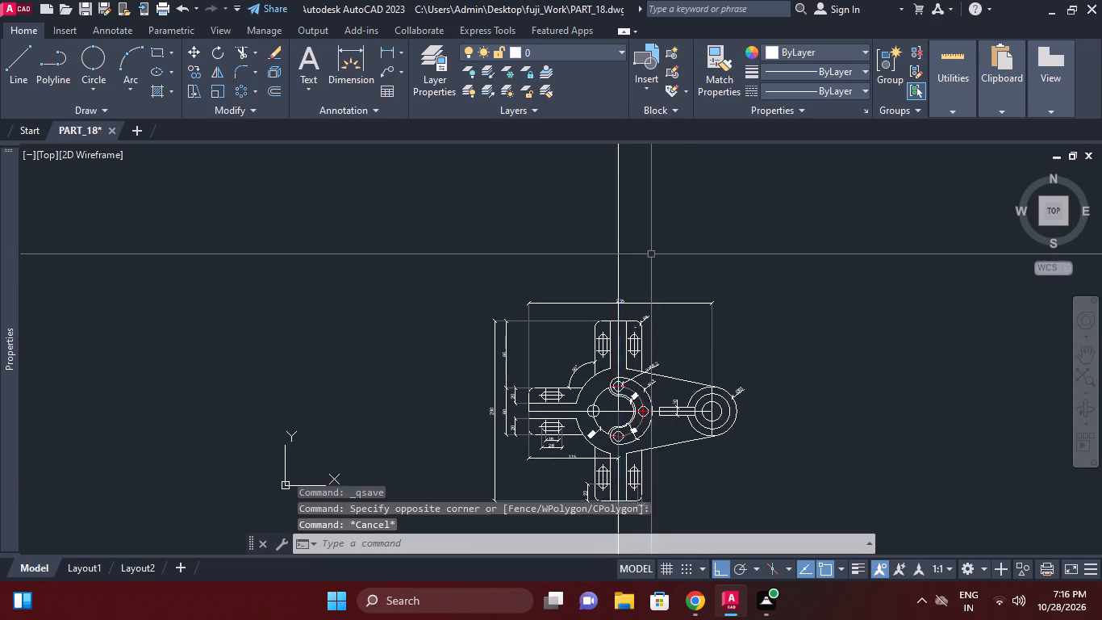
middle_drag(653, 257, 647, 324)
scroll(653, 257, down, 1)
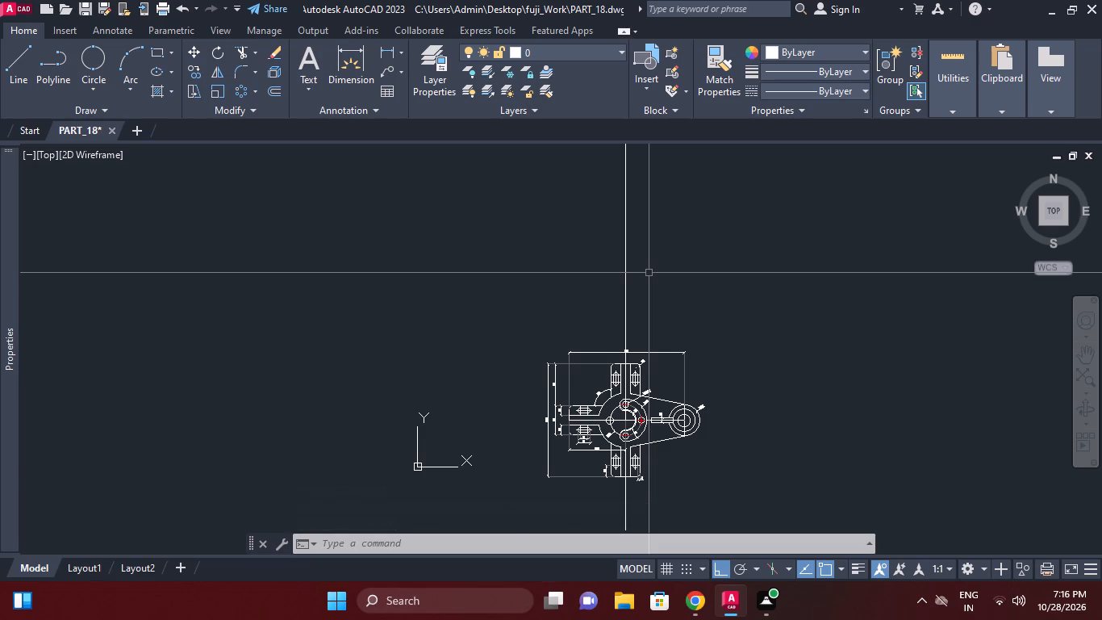
Place a vertical construction line through the left end of the 235 dimension and erase the misplaced one beside it.
scroll(585, 389, up, 2)
text(XL)
key(space)
key(v)
key(space)
click(544, 296)
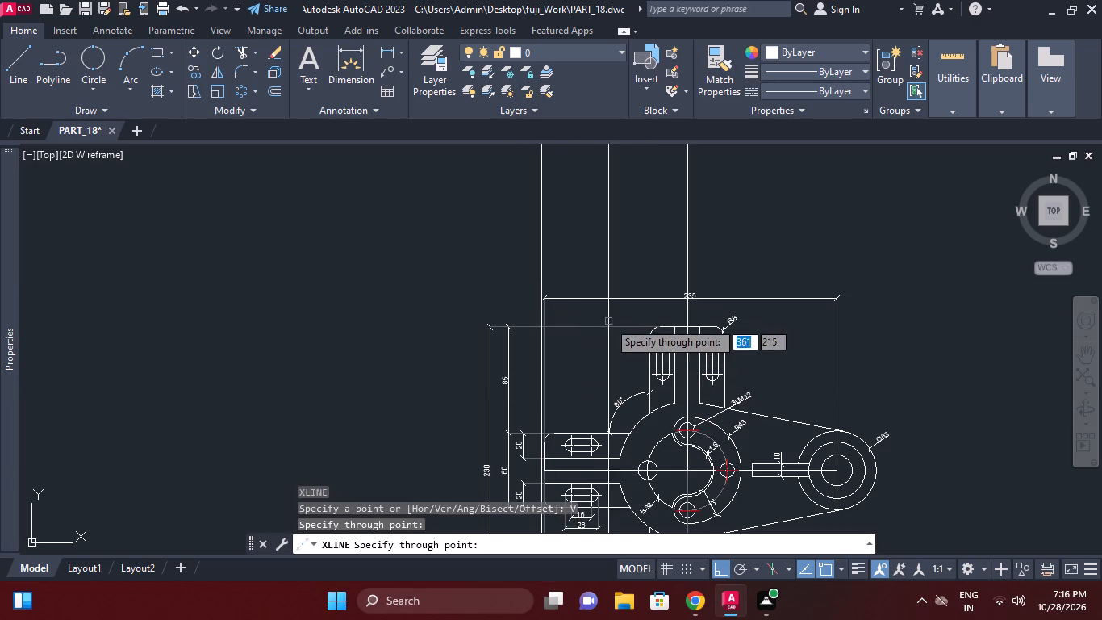
scroll(538, 299, up, 3)
click(556, 291)
key(Escape)
key(e)
key(space)
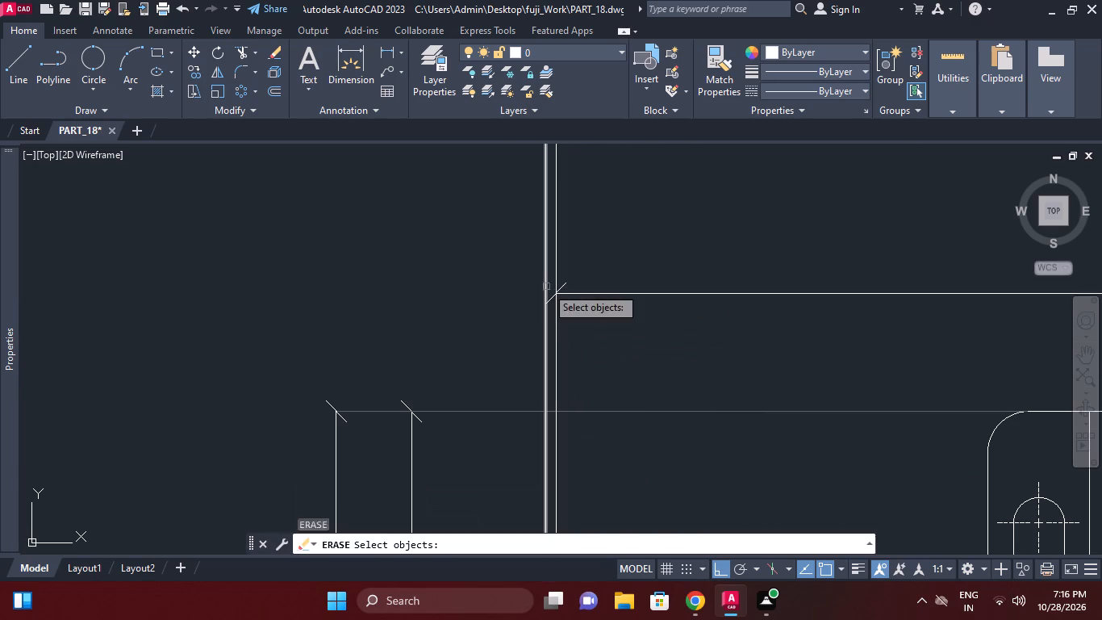
click(546, 287)
right_click(546, 287)
Place a vertical construction line through the right end of the 235 dimension and erase the misplaced one beside it.
scroll(661, 309, down, 3)
middle_drag(658, 311, 598, 320)
middle_drag(691, 351, 623, 358)
scroll(624, 358, down, 1)
text(XL V)
key(space)
scroll(720, 335, up, 3)
click(768, 331)
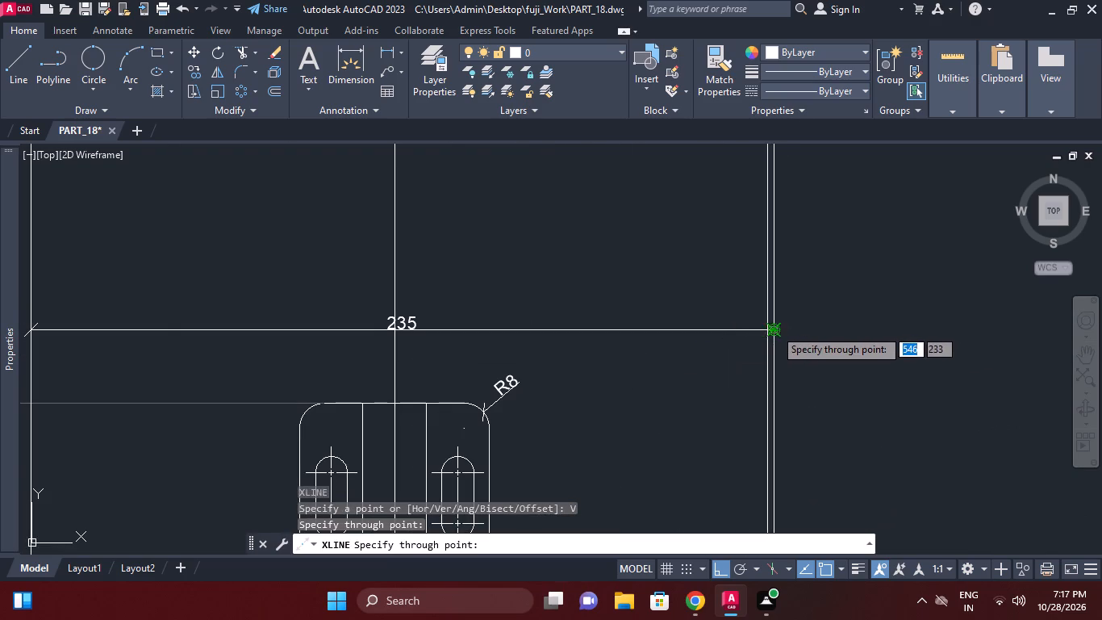
scroll(774, 329, up, 3)
click(766, 329)
key(Escape)
click(750, 308)
click(729, 286)
text(E)
key(space)
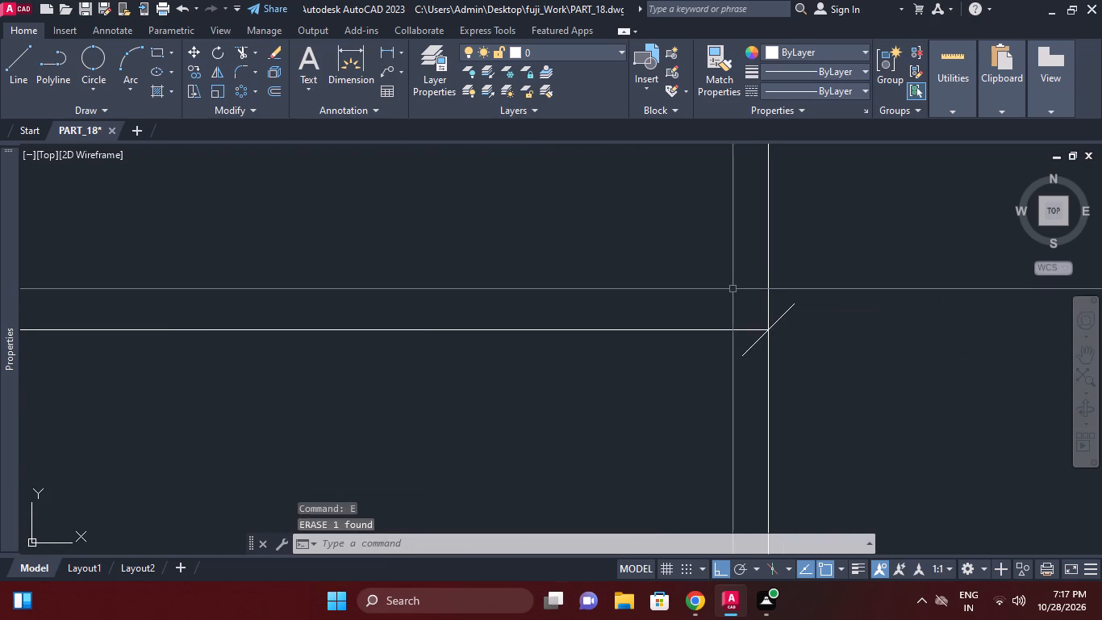
Draw a horizontal line above the 235 dimension, spanning between the two outer vertical construction lines.
scroll(783, 316, down, 1)
middle_drag(792, 325, 834, 407)
scroll(792, 325, down, 1)
scroll(595, 325, down, 2)
scroll(463, 300, down, 1)
middle_drag(464, 301, 578, 337)
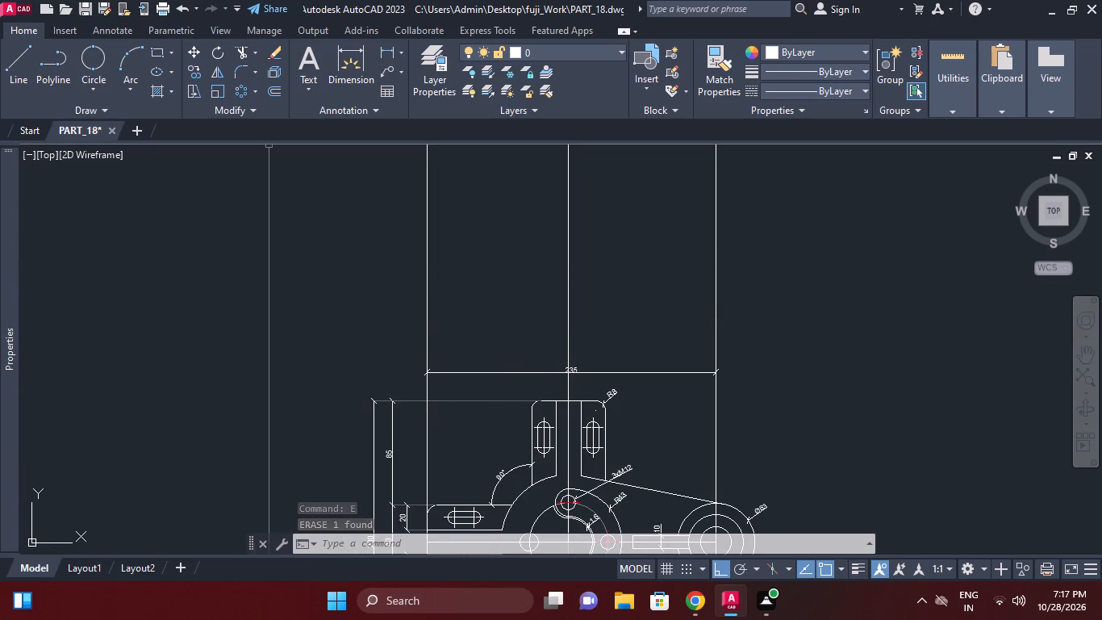
click(21, 58)
click(424, 300)
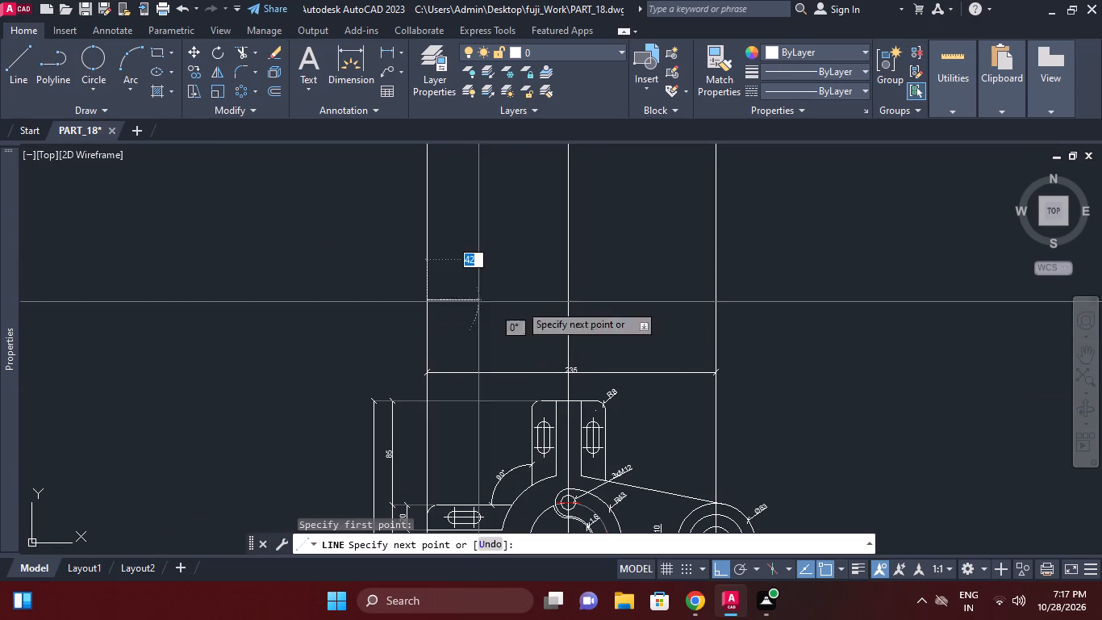
click(713, 303)
right_click(759, 295)
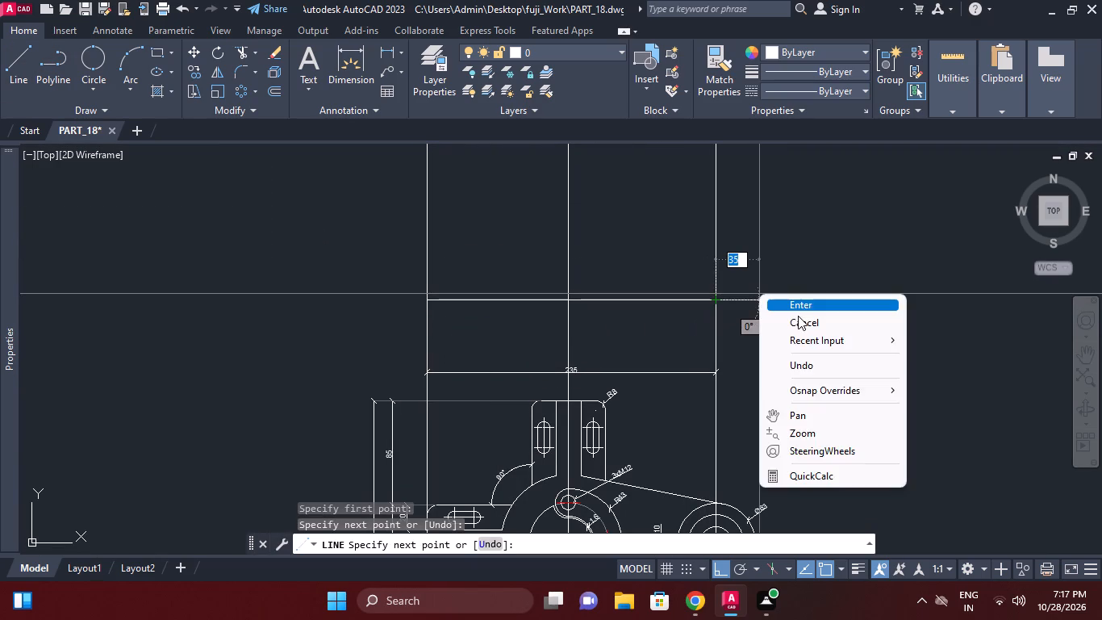
click(799, 322)
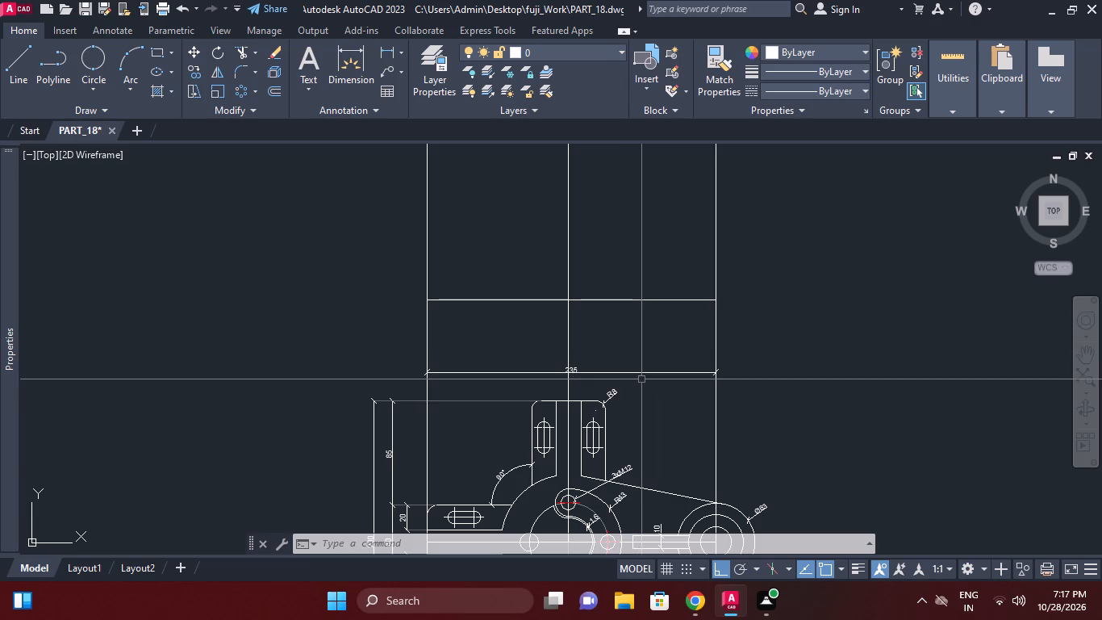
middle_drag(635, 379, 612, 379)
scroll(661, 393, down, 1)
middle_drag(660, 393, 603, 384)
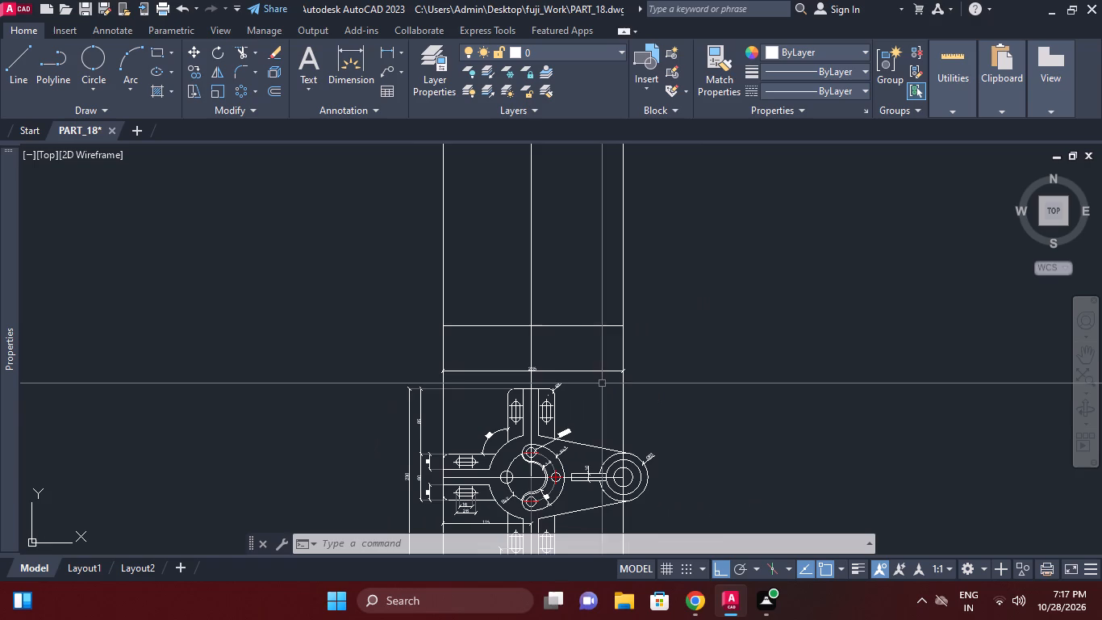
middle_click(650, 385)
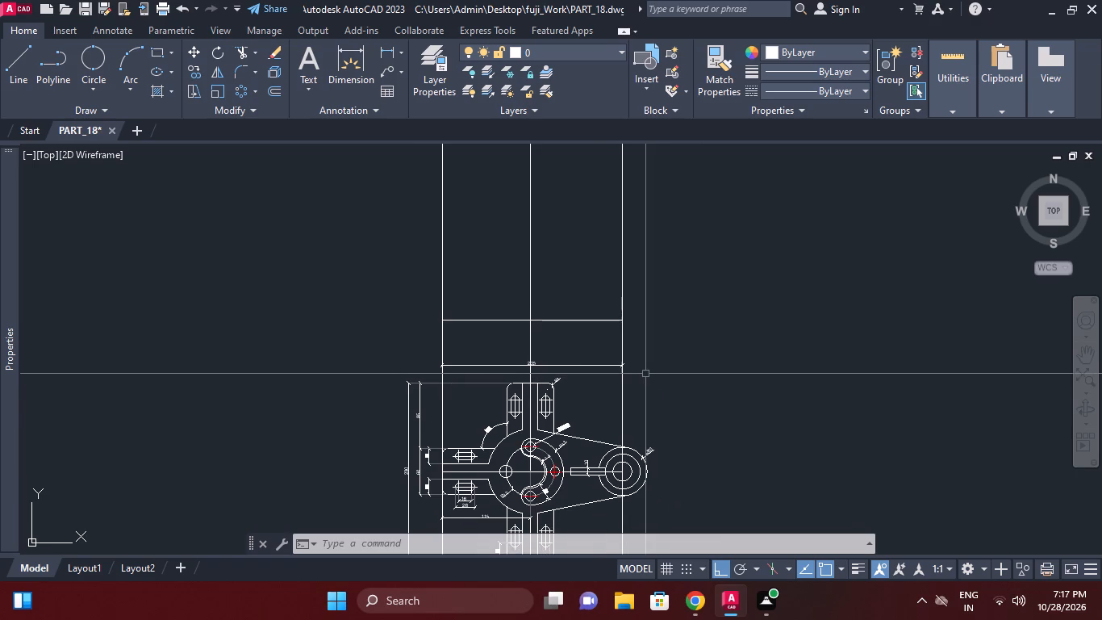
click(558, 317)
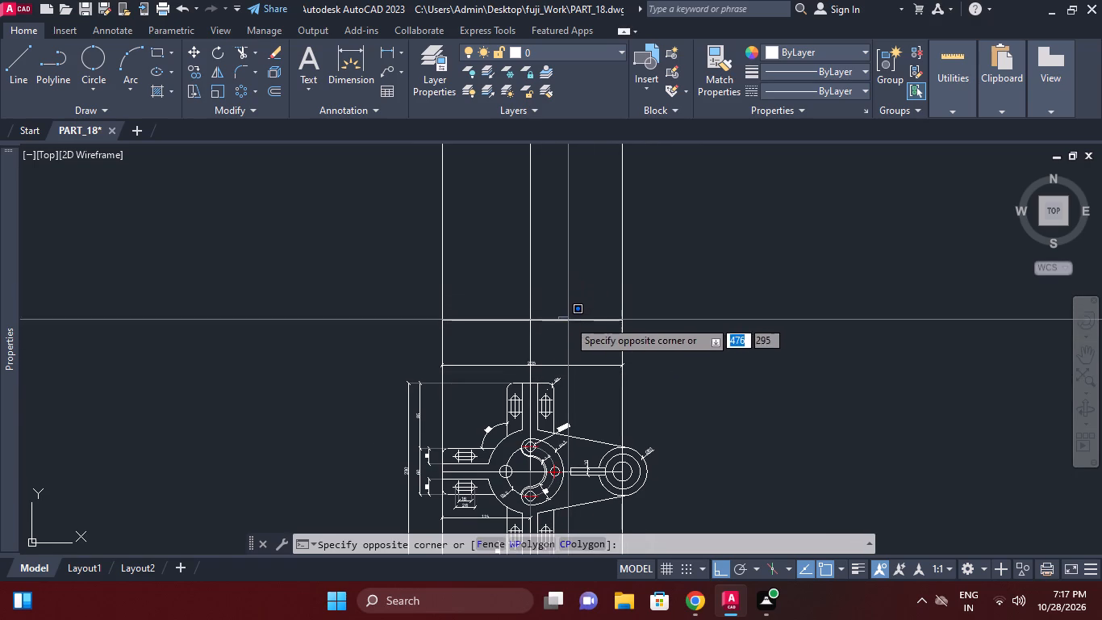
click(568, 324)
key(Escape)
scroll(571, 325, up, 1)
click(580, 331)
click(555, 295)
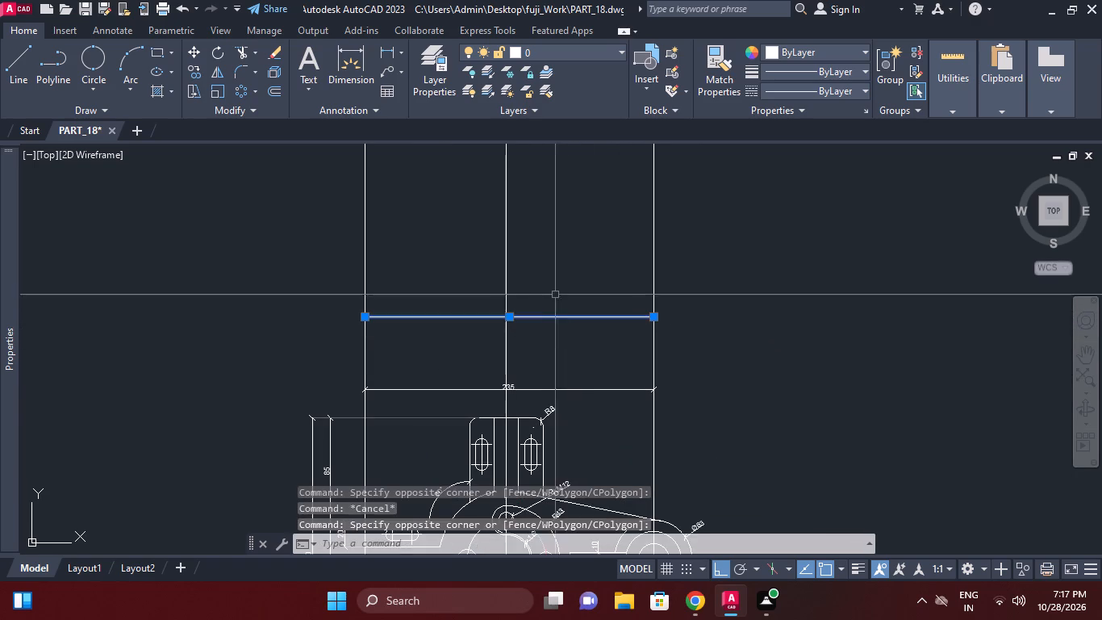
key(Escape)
Offset the horizontal line above the 235 dimension upward by 60.
text(O)
key(space)
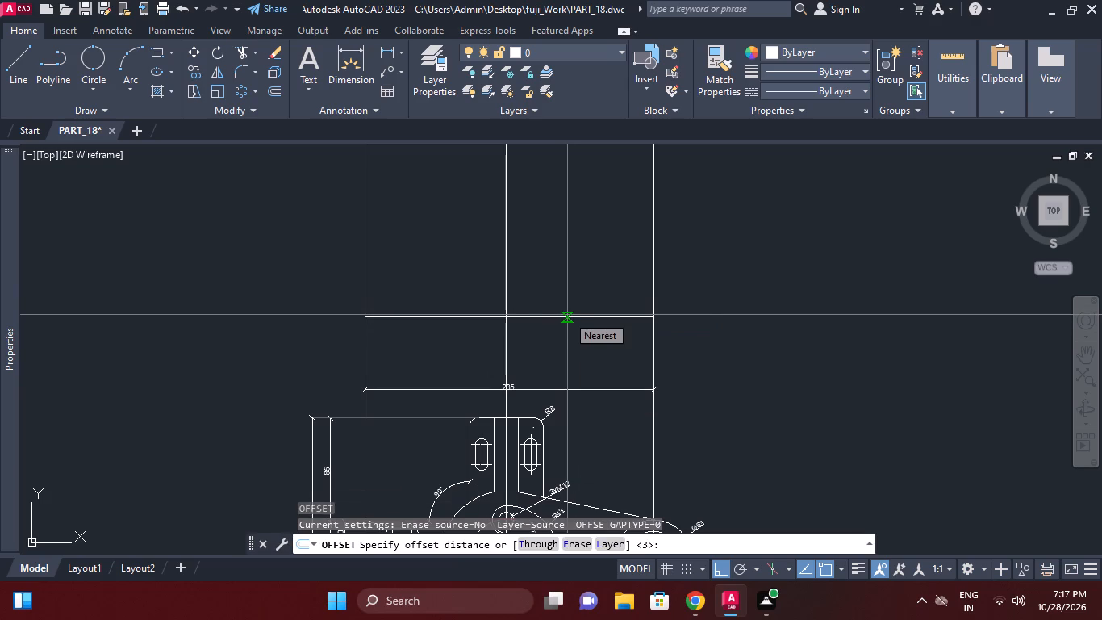
text(60)
key(Return)
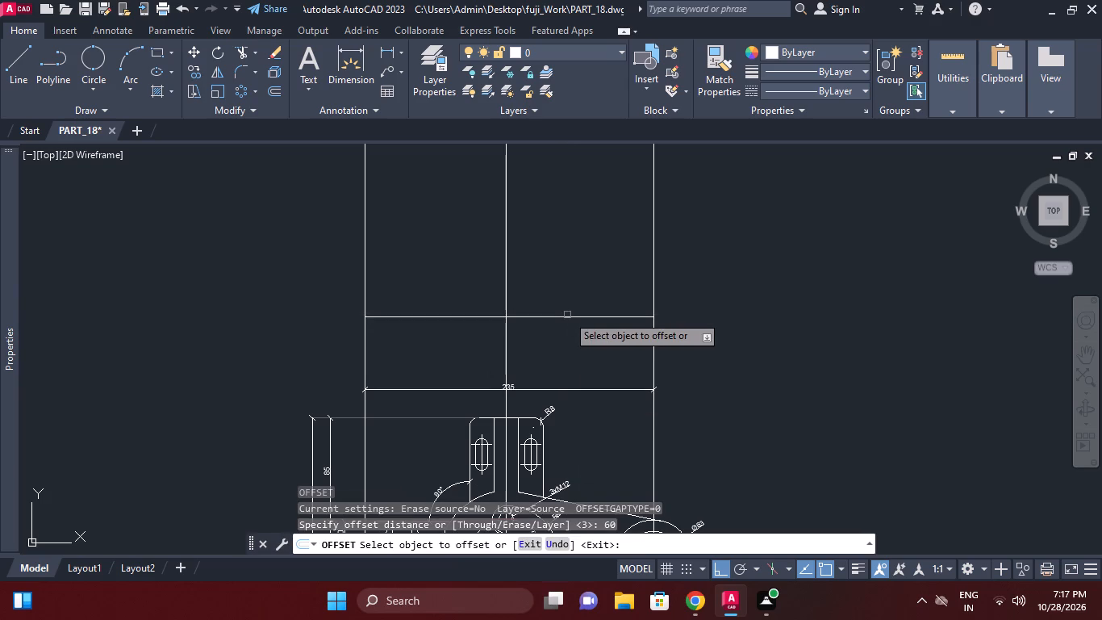
click(596, 316)
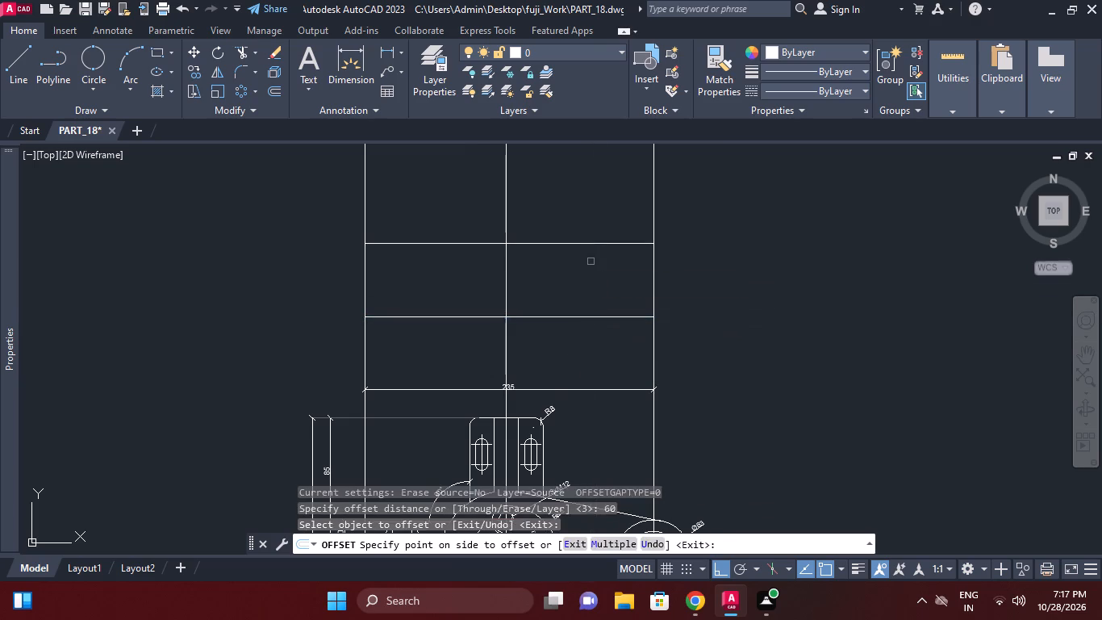
click(591, 262)
key(Escape)
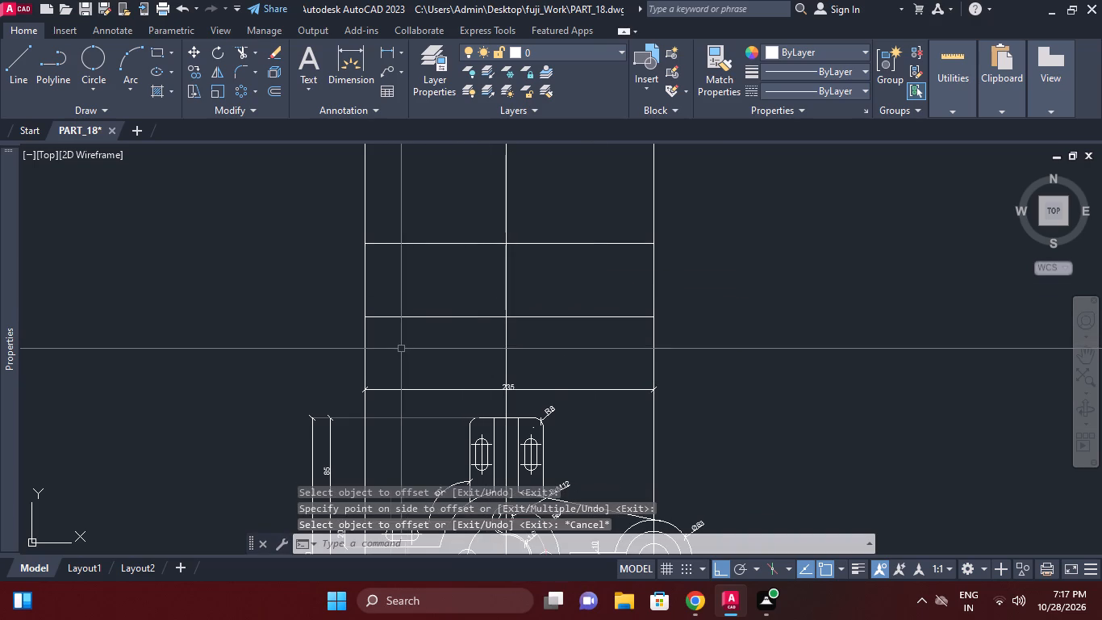
Erase the two outer vertical construction lines at the ends of the horizontal lines.
click(371, 339)
click(365, 330)
key(e)
key(space)
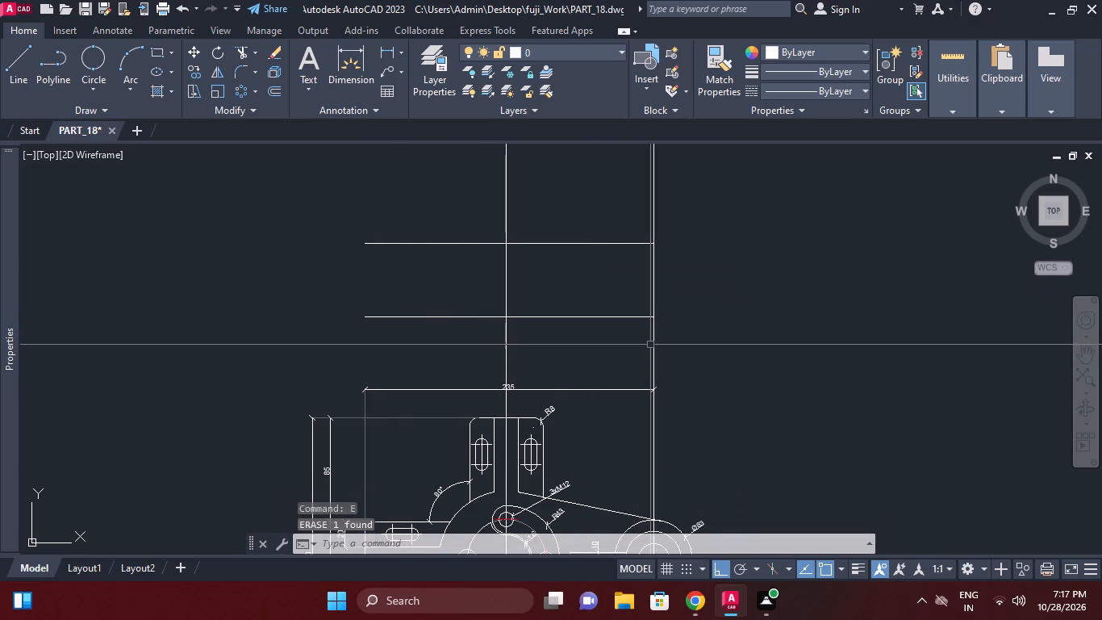
click(650, 344)
right_click(746, 297)
click(776, 266)
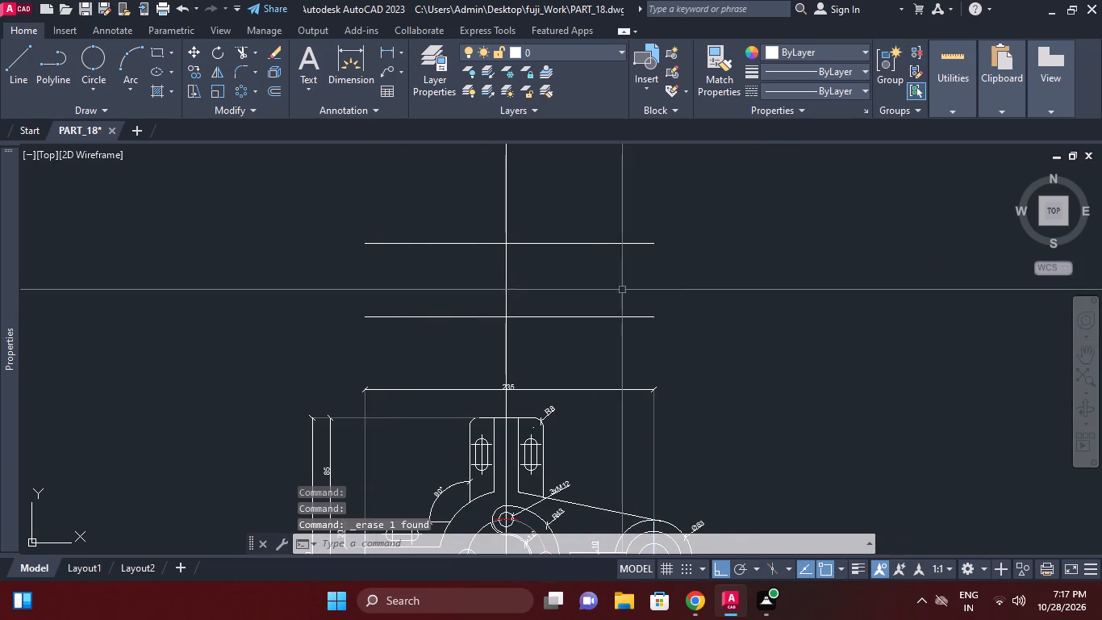
Draw vertical lines joining the two horizontal lines at their left and right ends to close the rectangle.
click(29, 62)
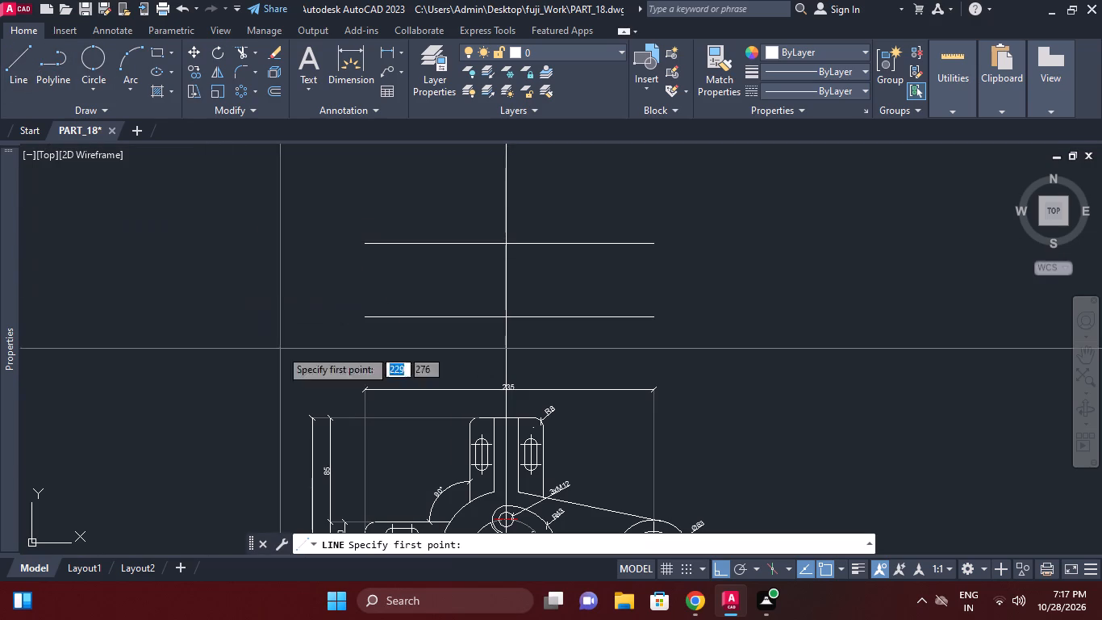
click(365, 318)
click(364, 245)
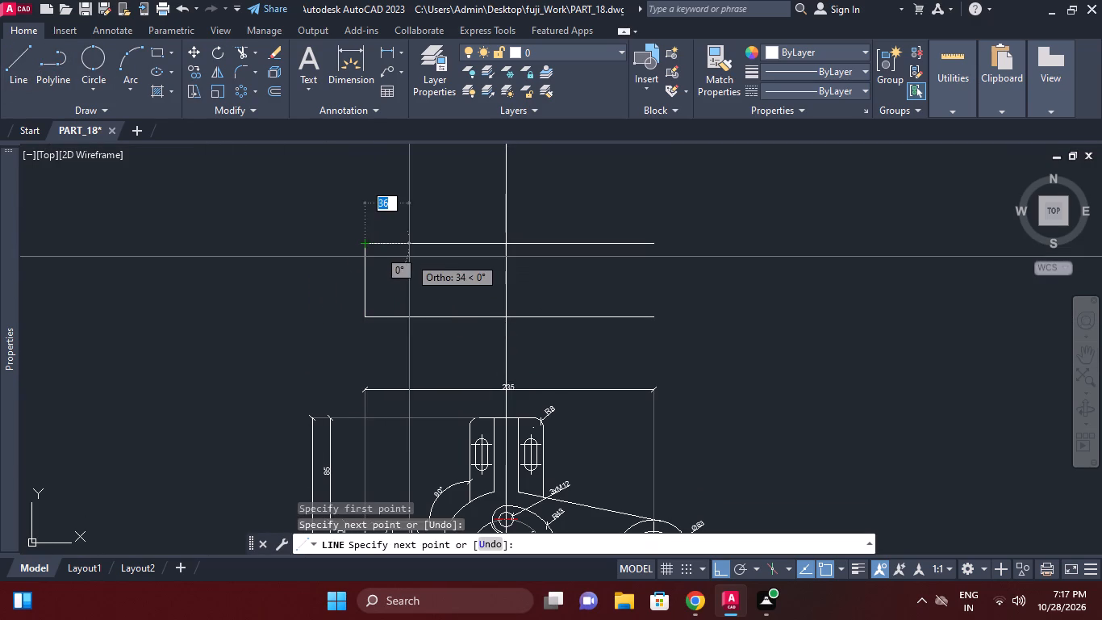
right_click(409, 257)
click(452, 273)
right_click(452, 273)
click(510, 270)
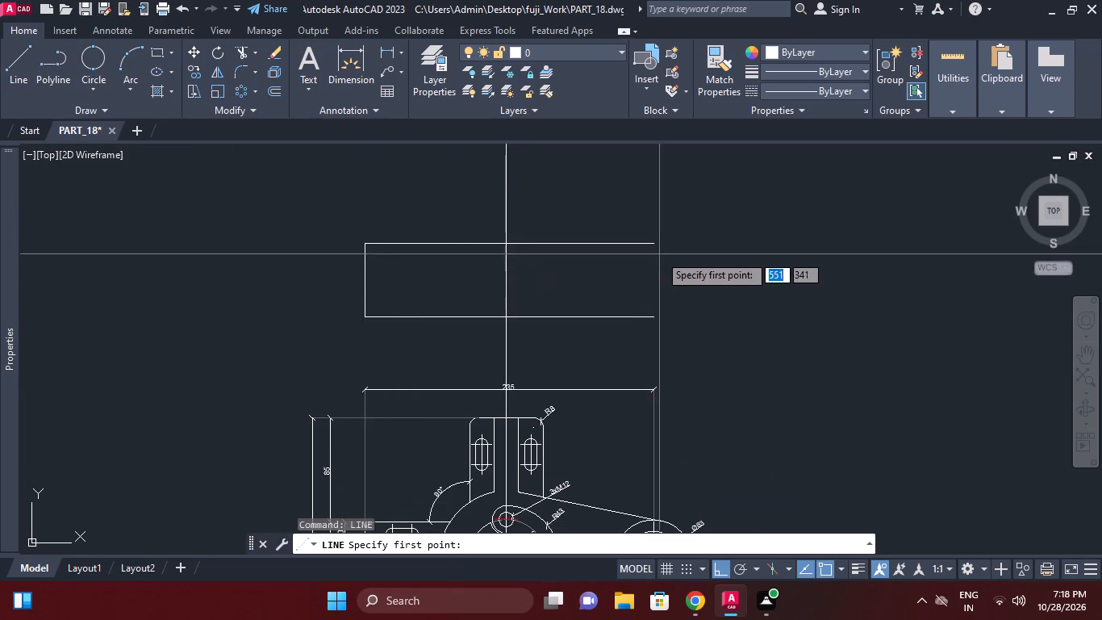
click(646, 241)
click(649, 323)
right_click(708, 297)
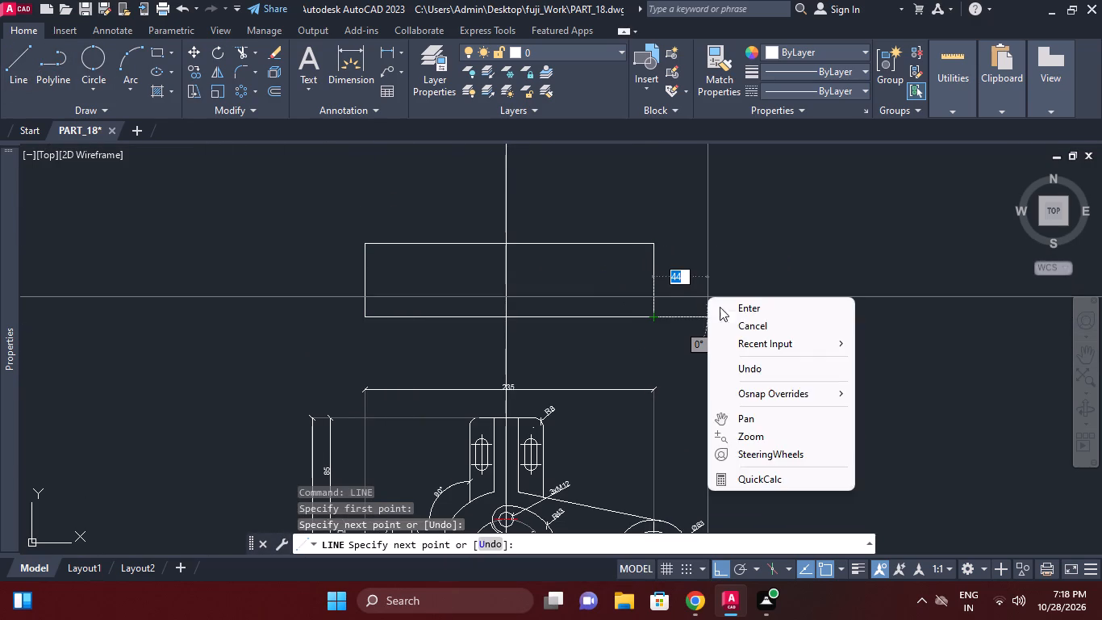
click(731, 325)
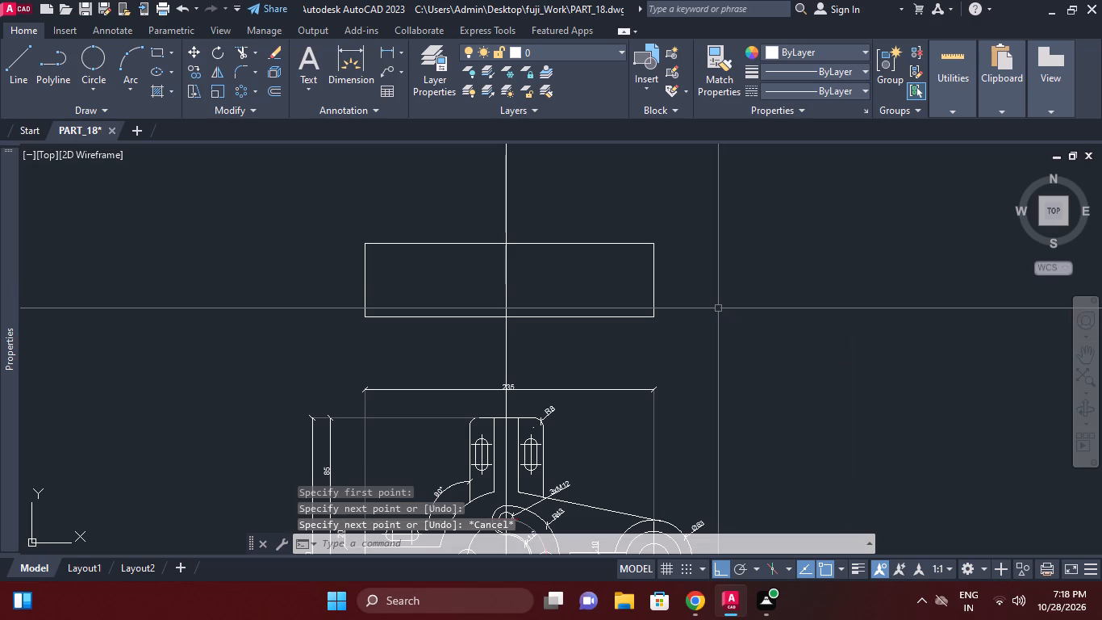
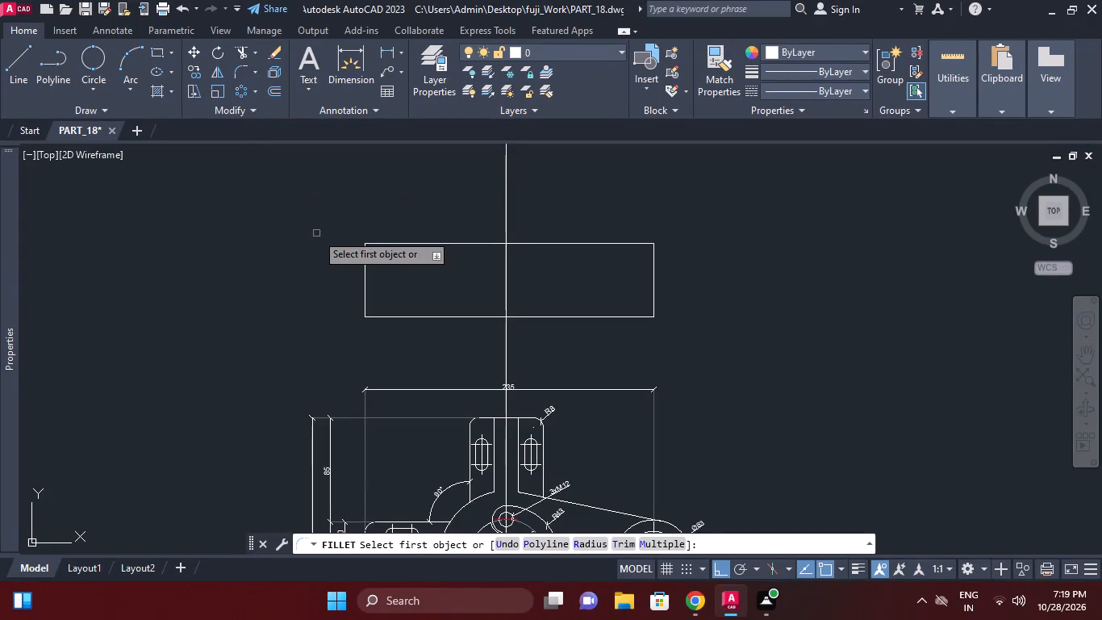
Fillet the upper-left corner of the new rectangle above the 235 dimension with a radius of 25.
click(597, 540)
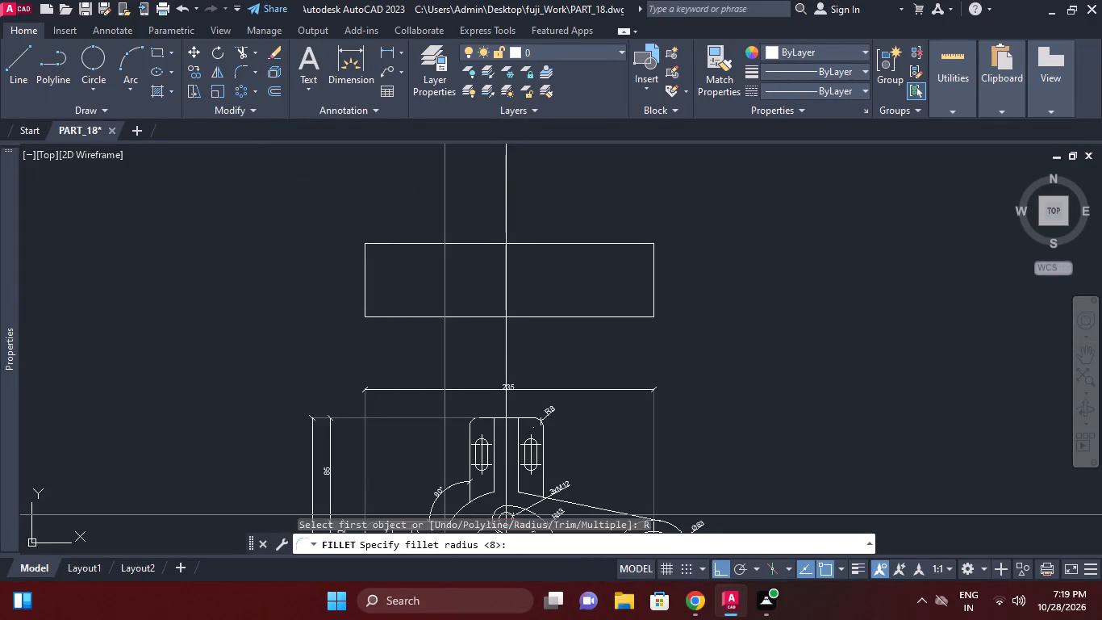
text(25)
key(Return)
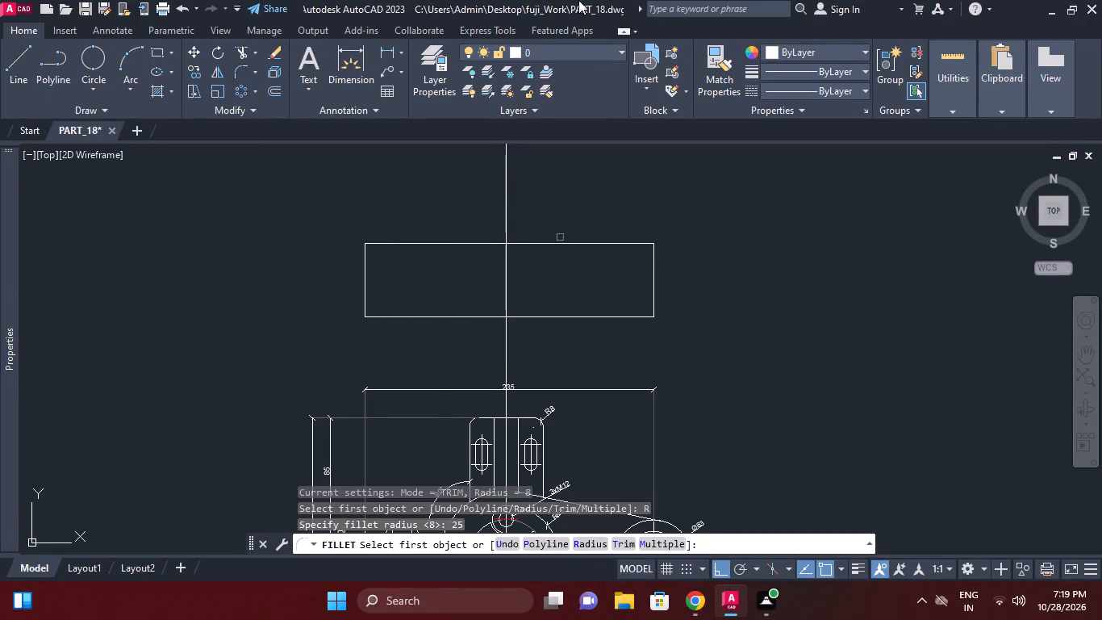
click(367, 269)
click(396, 240)
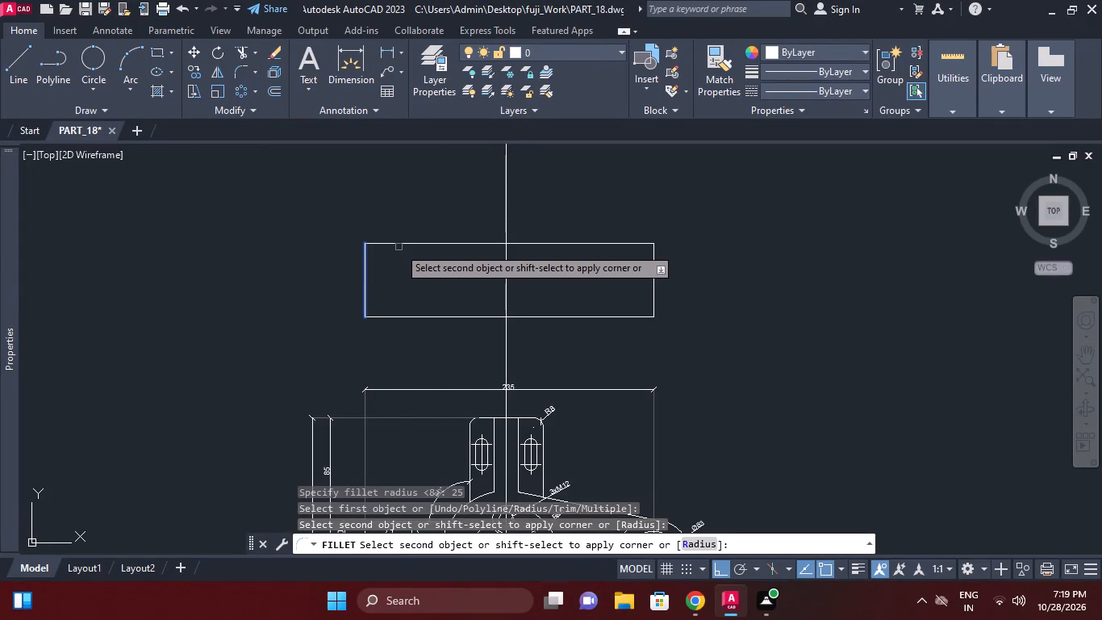
click(399, 245)
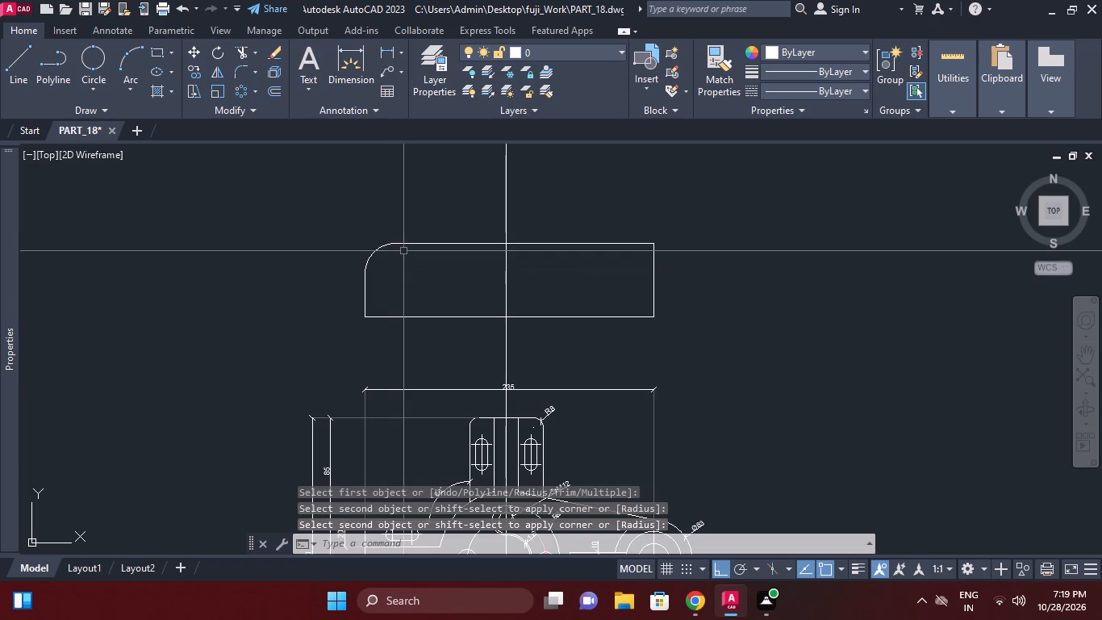
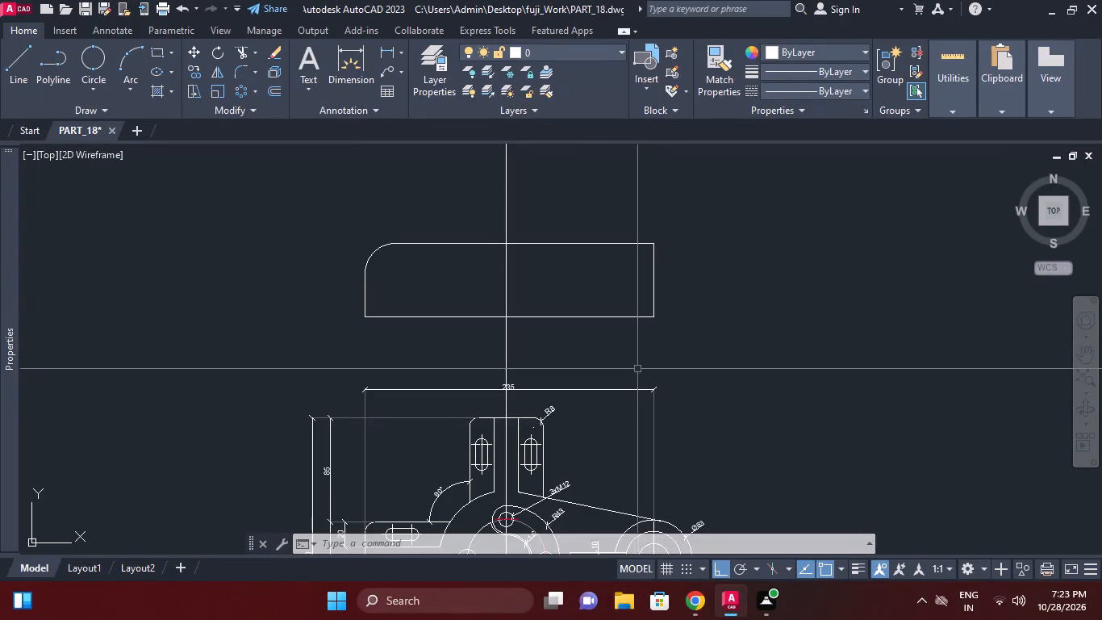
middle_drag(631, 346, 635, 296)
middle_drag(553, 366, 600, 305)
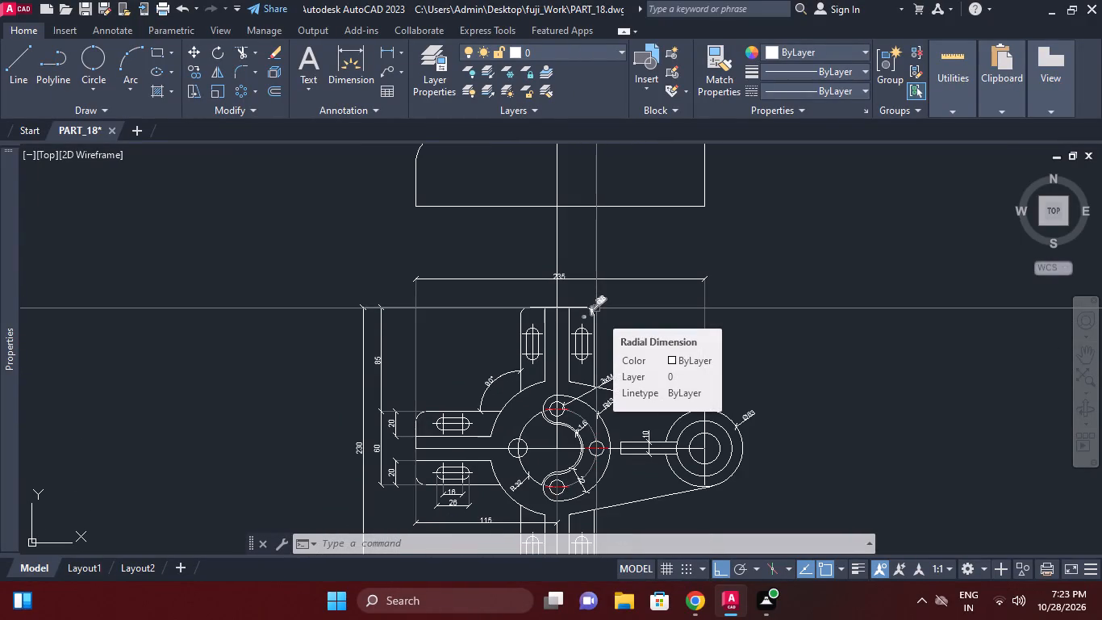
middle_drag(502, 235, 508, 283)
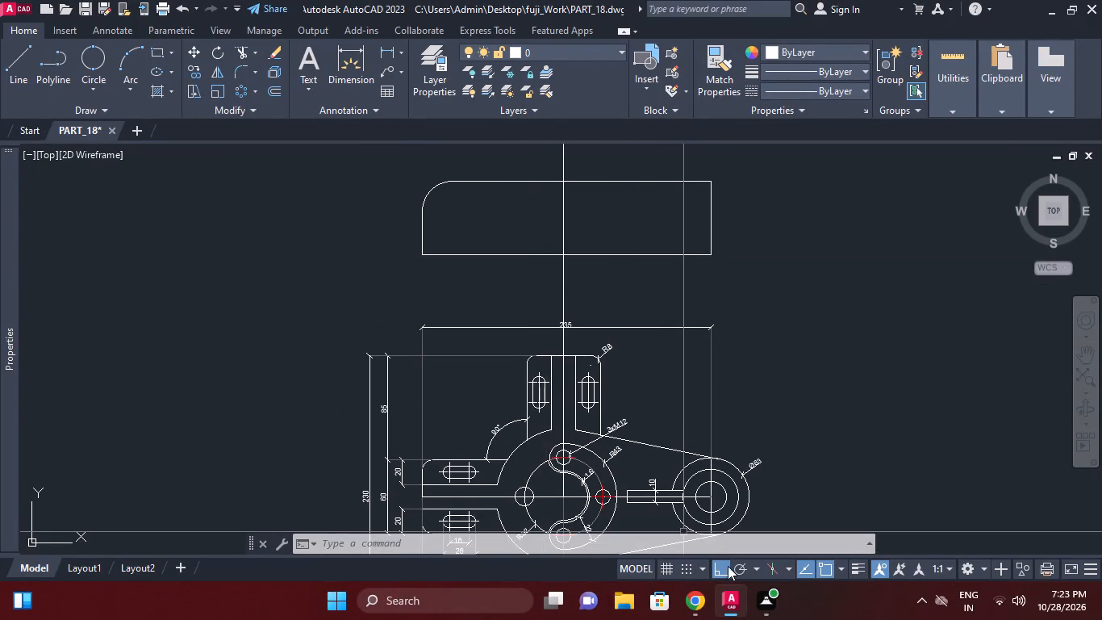
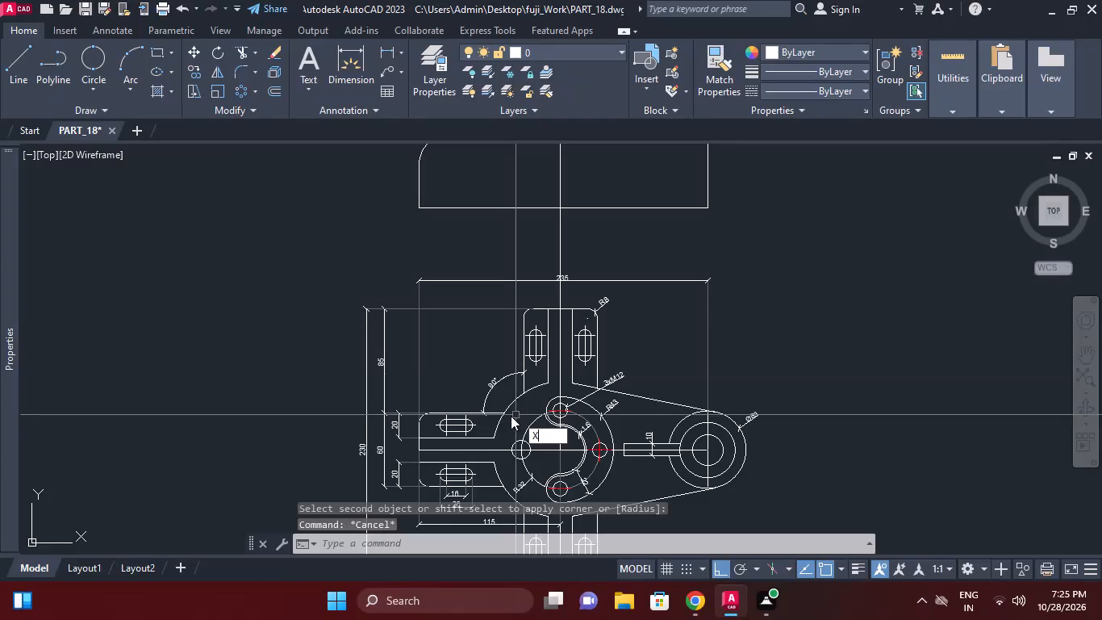
Draw vertical construction lines through the points where the left arm's upper flange's inner and outer edges meet the large arc.
key(l)
key(space)
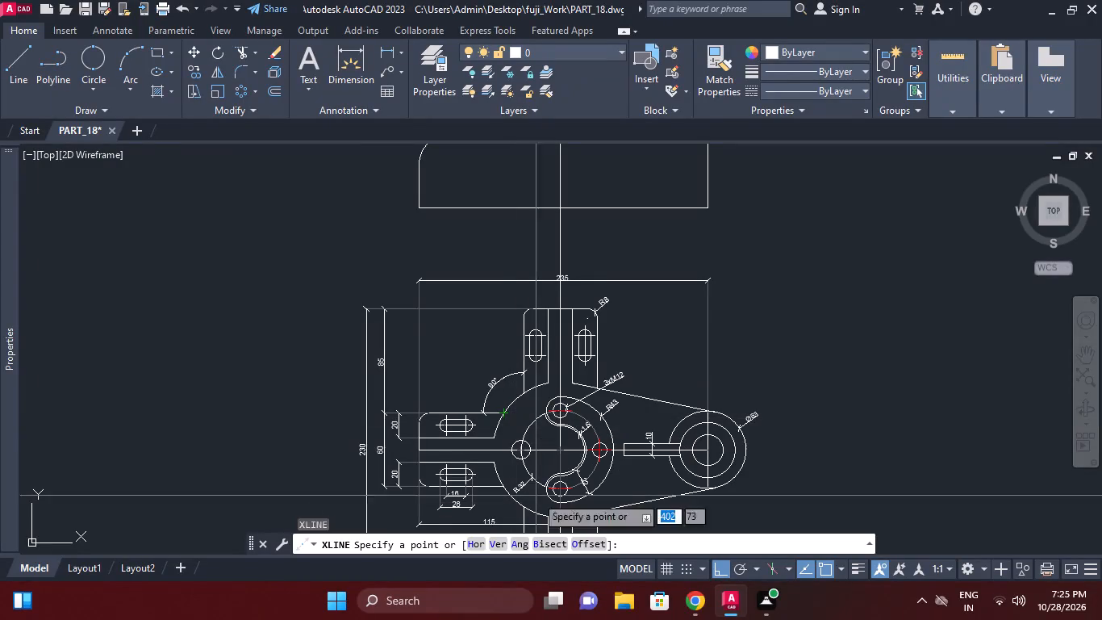
click(489, 538)
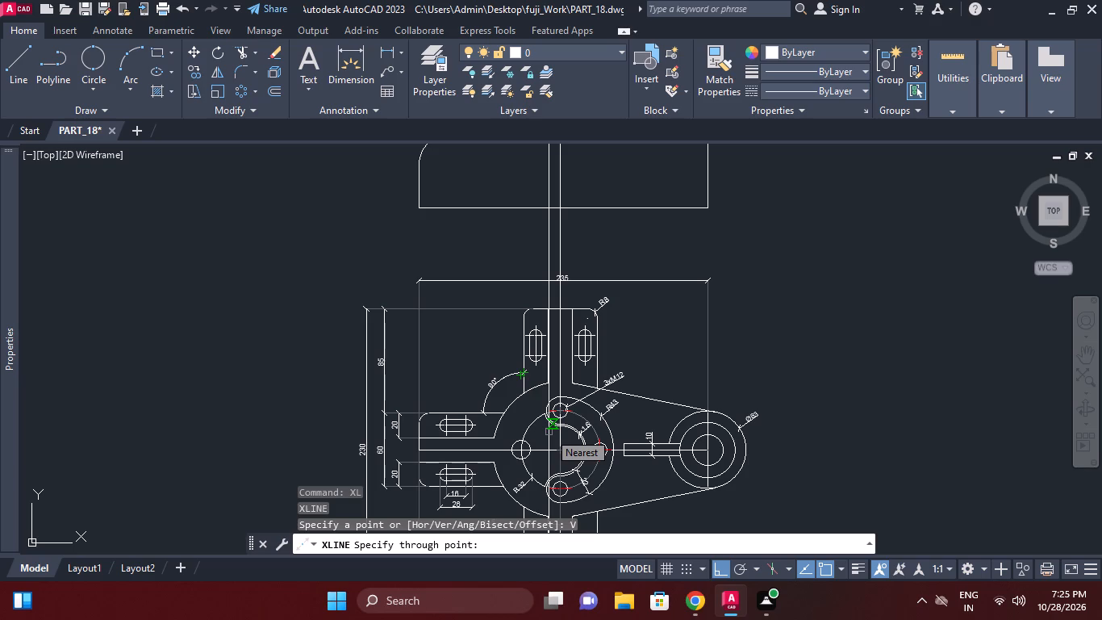
scroll(496, 400, up, 1)
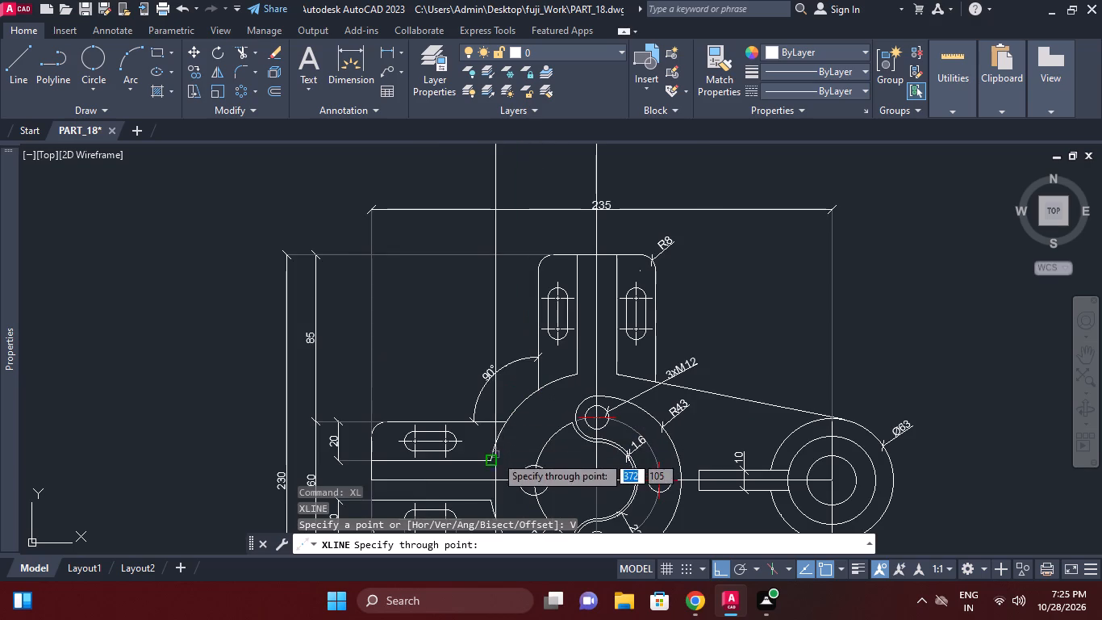
click(494, 459)
scroll(598, 405, down, 1)
middle_drag(598, 405, 598, 436)
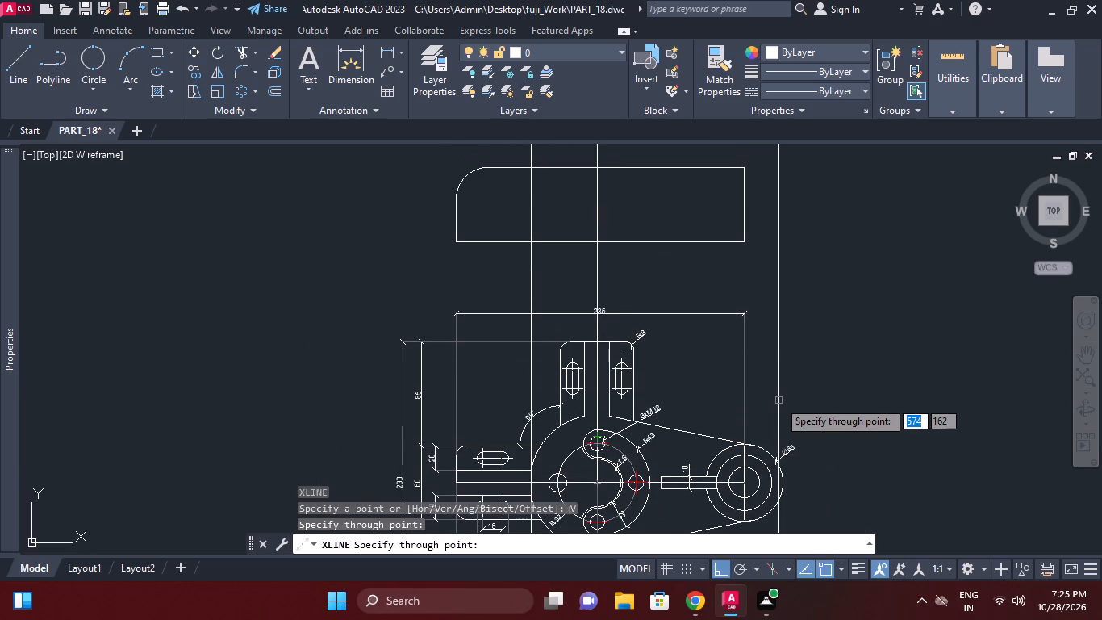
middle_click(778, 398)
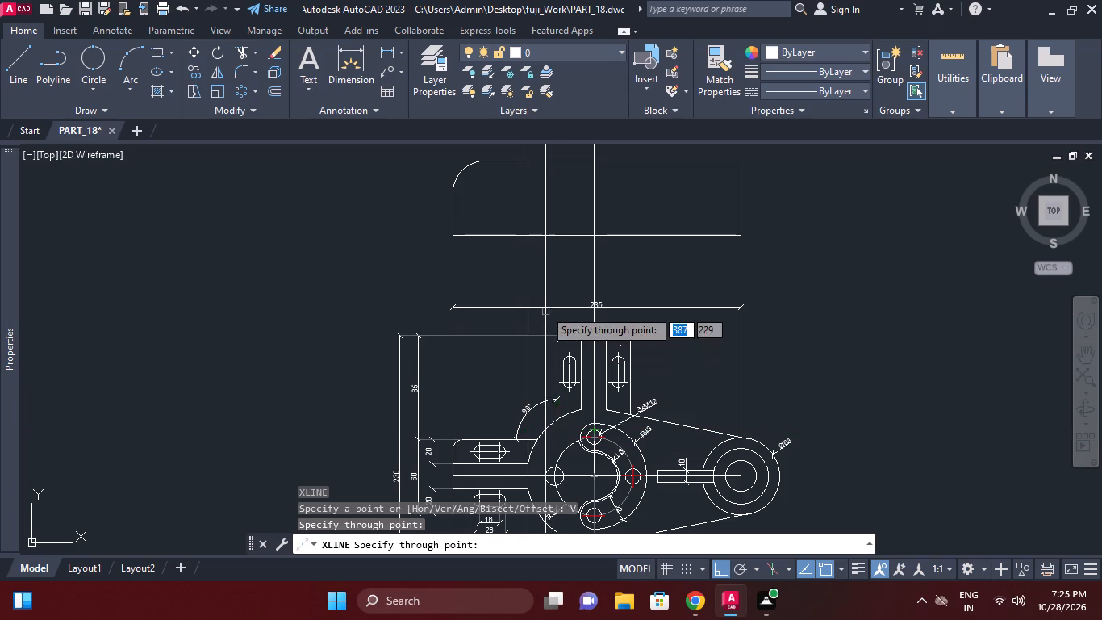
scroll(541, 457, up, 2)
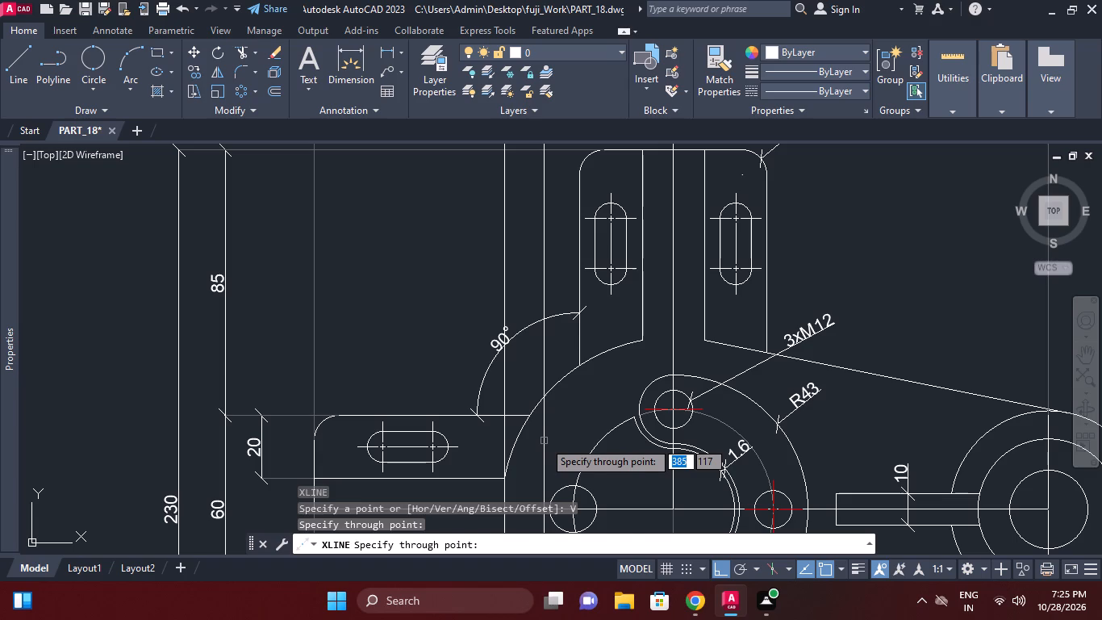
scroll(544, 440, down, 2)
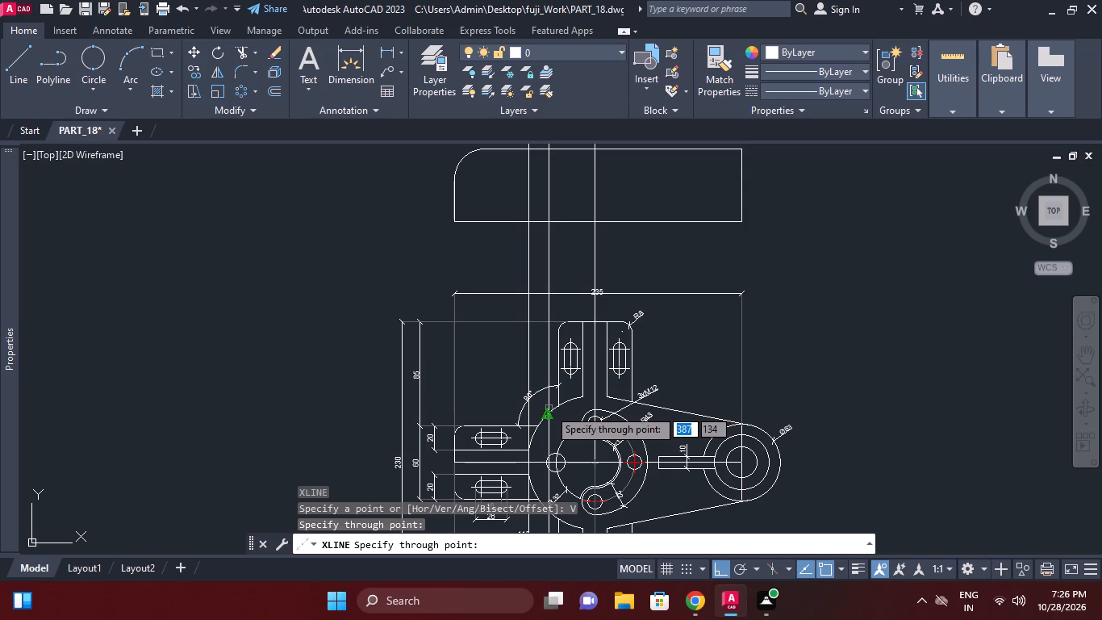
scroll(548, 434, up, 1)
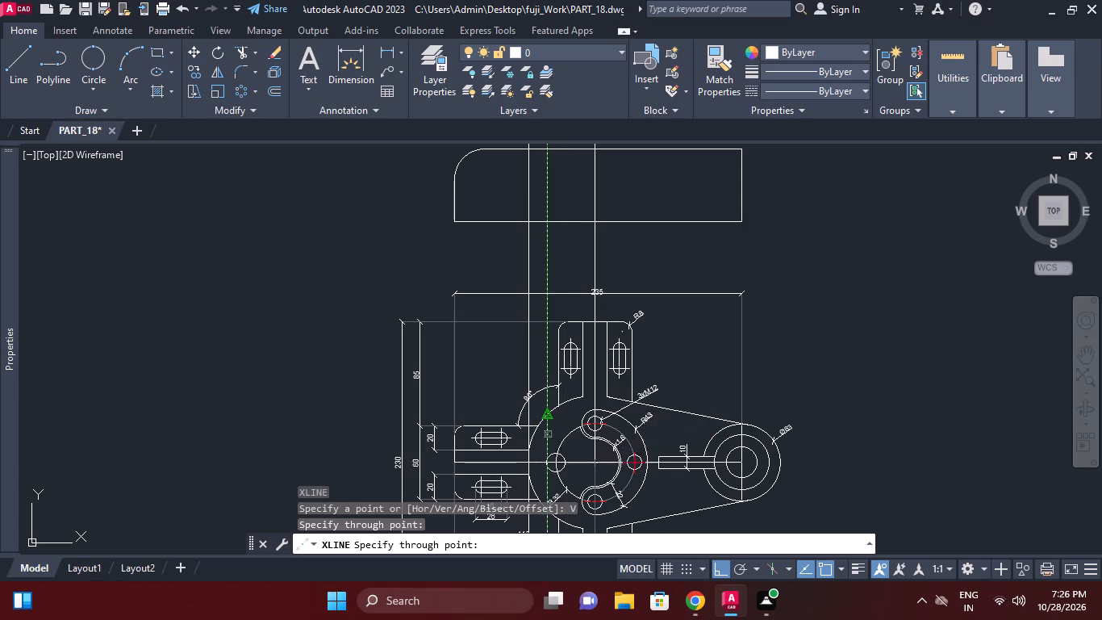
middle_drag(548, 437, 560, 393)
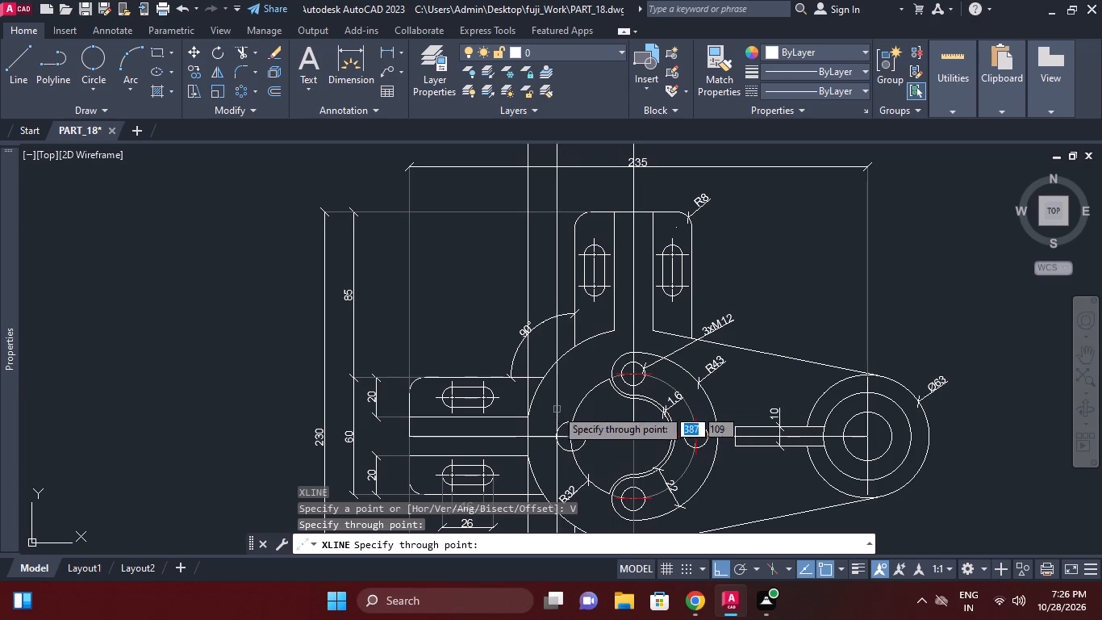
click(548, 375)
Add a vertical construction line through the centre of the small hole on the left of the R32 arc.
middle_drag(746, 331, 720, 449)
middle_drag(720, 417, 708, 479)
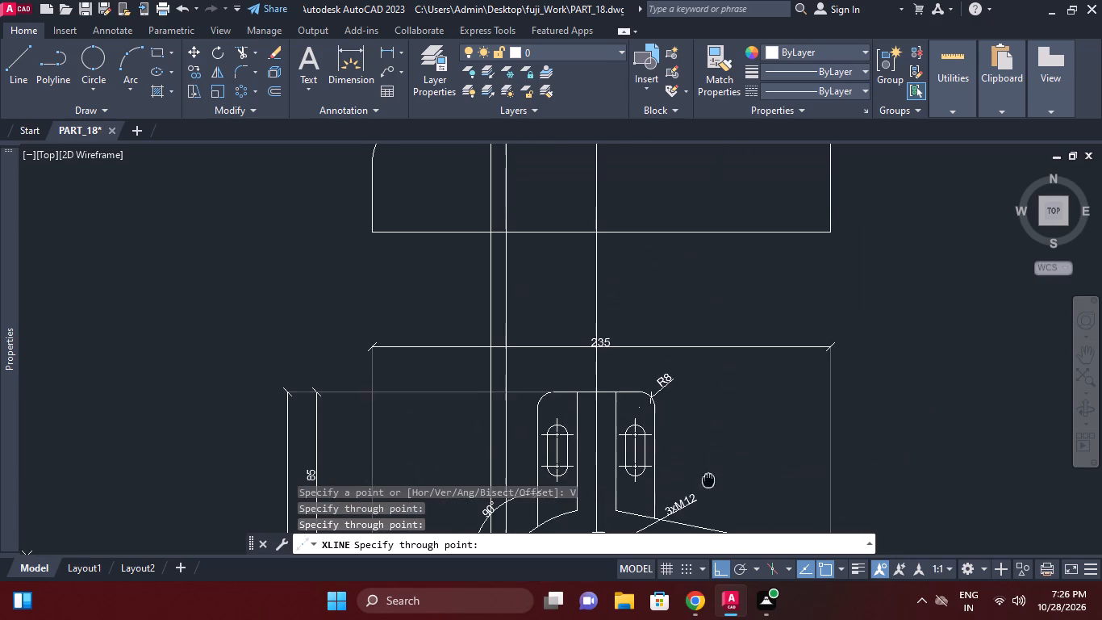
middle_drag(708, 479, 707, 477)
middle_drag(707, 465, 703, 458)
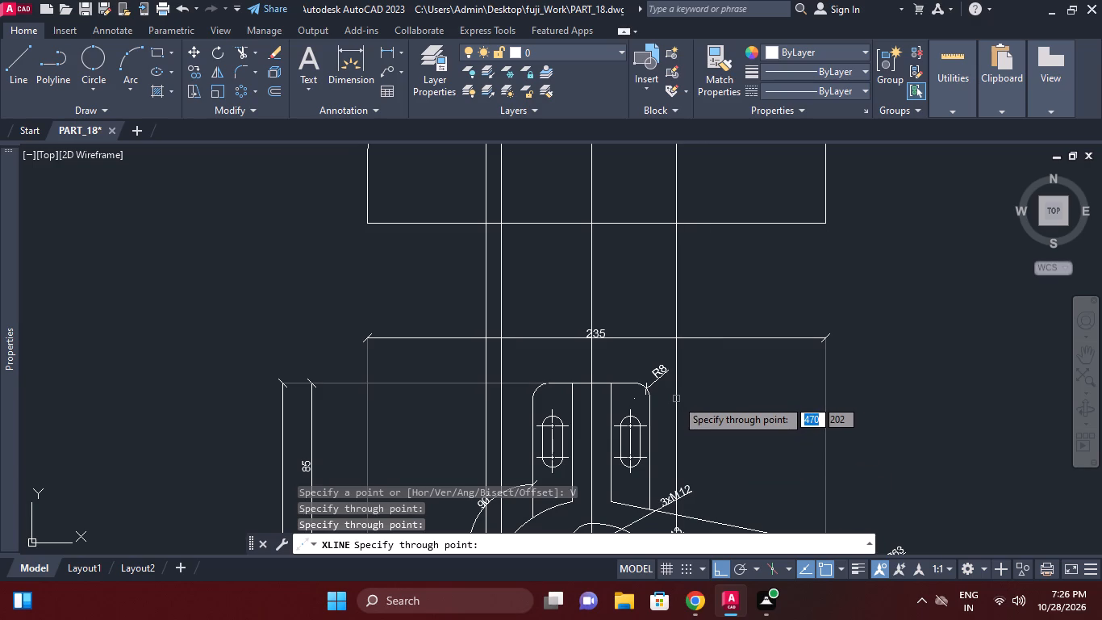
middle_drag(676, 399, 675, 385)
scroll(677, 399, down, 1)
middle_drag(603, 443, 620, 369)
scroll(612, 436, up, 1)
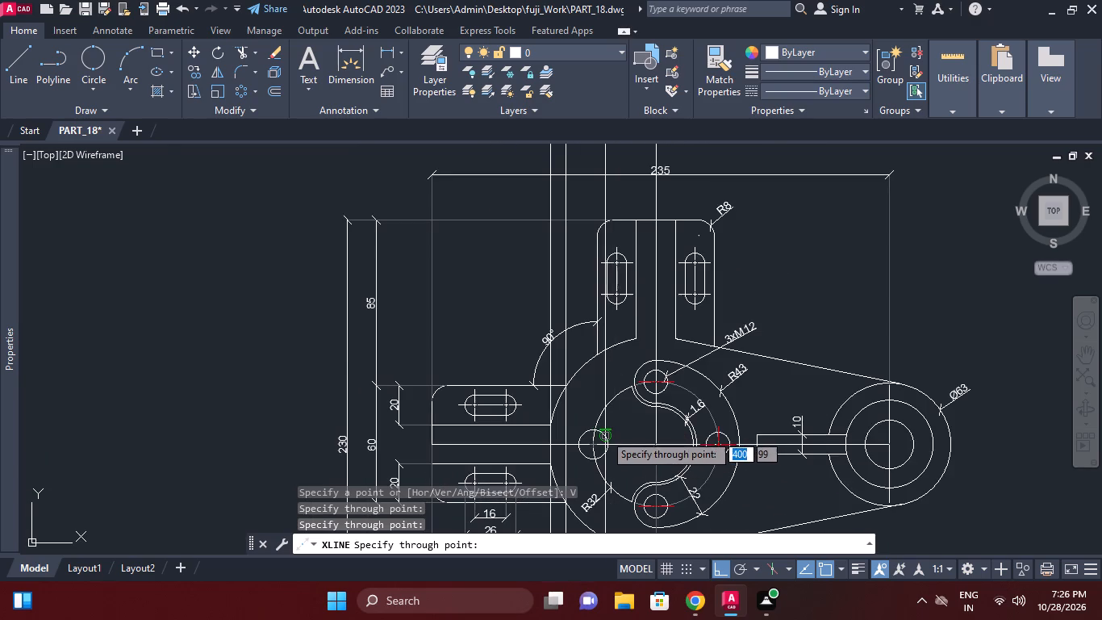
scroll(602, 434, up, 3)
middle_drag(602, 435, 603, 423)
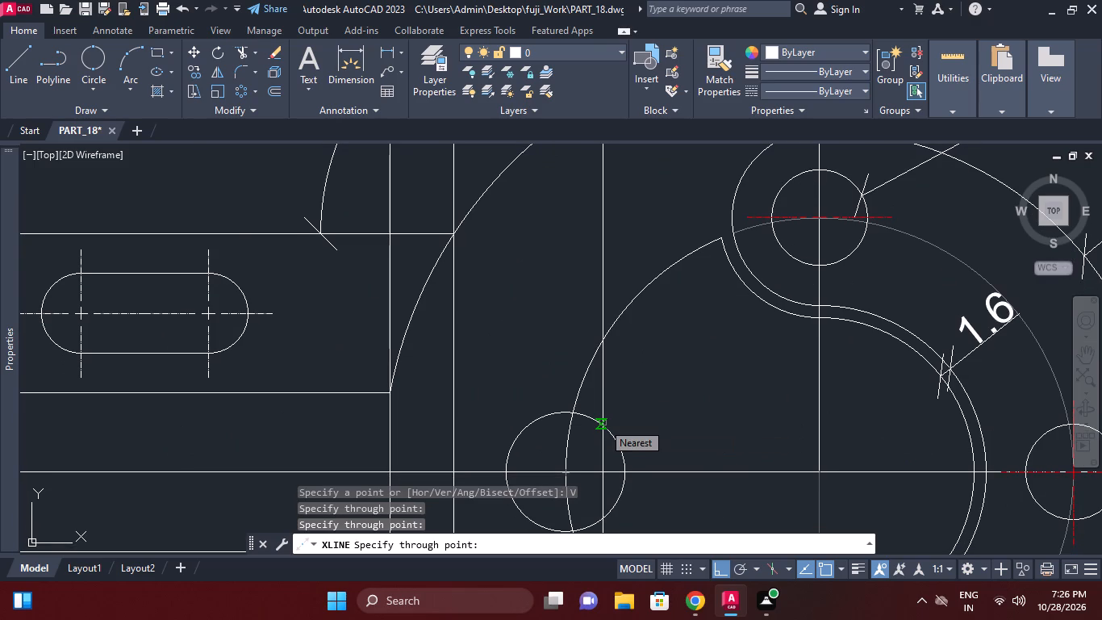
text(CEN)
key(space)
click(603, 422)
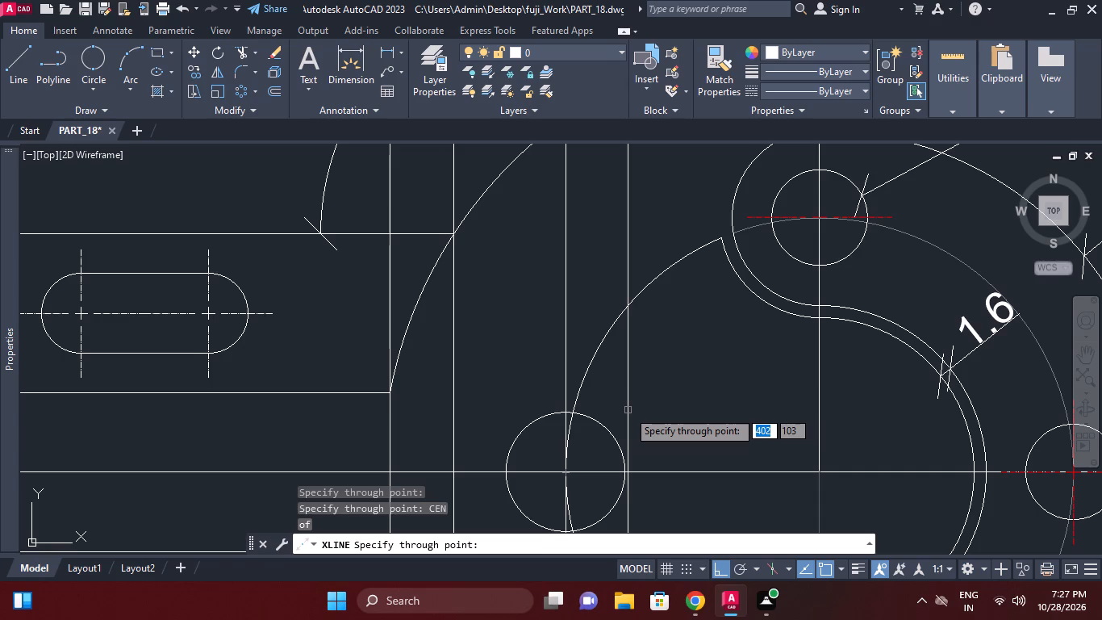
Add a vertical construction line through the centre of the R32 arc and finish the construction lines.
middle_drag(624, 407, 611, 375)
scroll(616, 395, down, 1)
scroll(698, 405, down, 1)
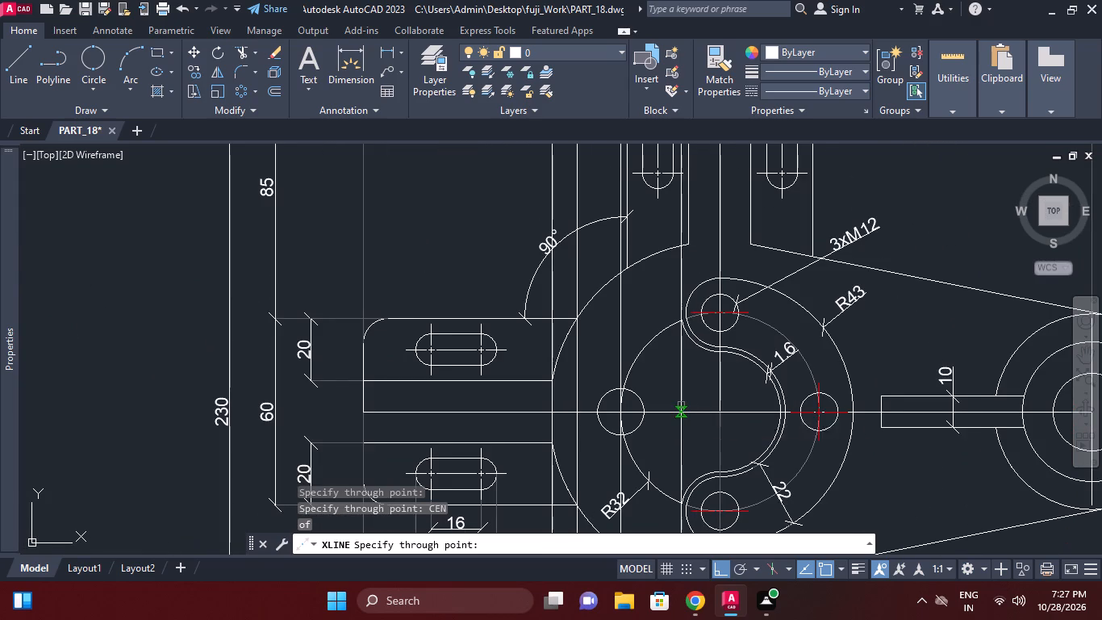
middle_click(678, 404)
text(CE)
text(N)
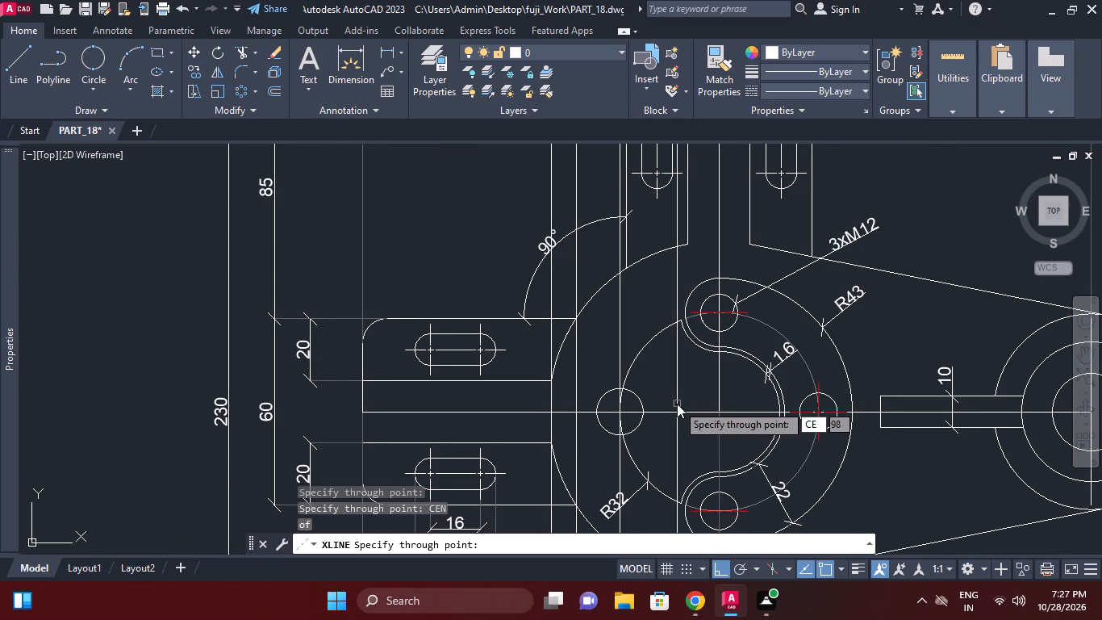
key(space)
click(662, 333)
middle_drag(705, 419, 708, 437)
scroll(705, 419, down, 1)
middle_drag(896, 385, 896, 402)
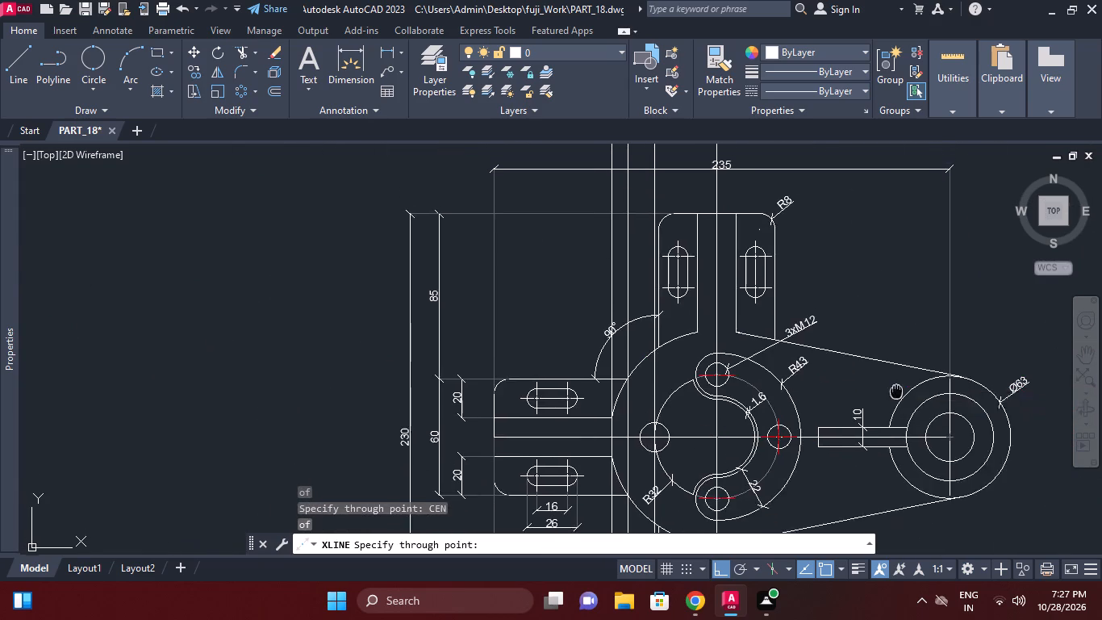
middle_drag(896, 402, 898, 469)
scroll(909, 348, down, 1)
middle_drag(908, 354, 907, 399)
middle_drag(805, 273, 804, 288)
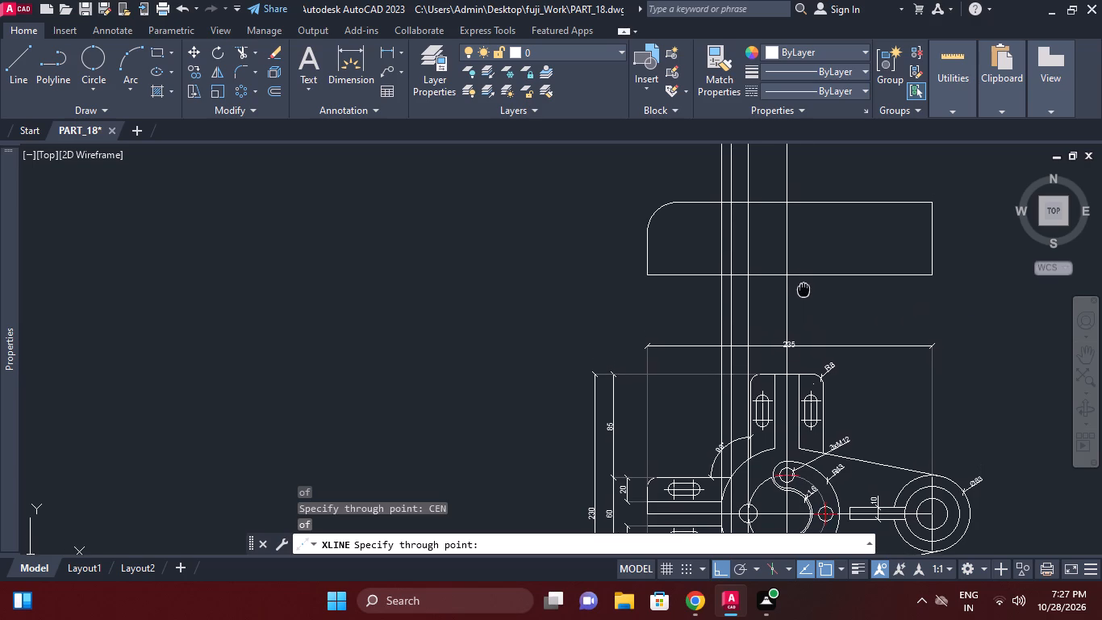
middle_drag(804, 288, 804, 290)
right_click(802, 263)
middle_click(849, 271)
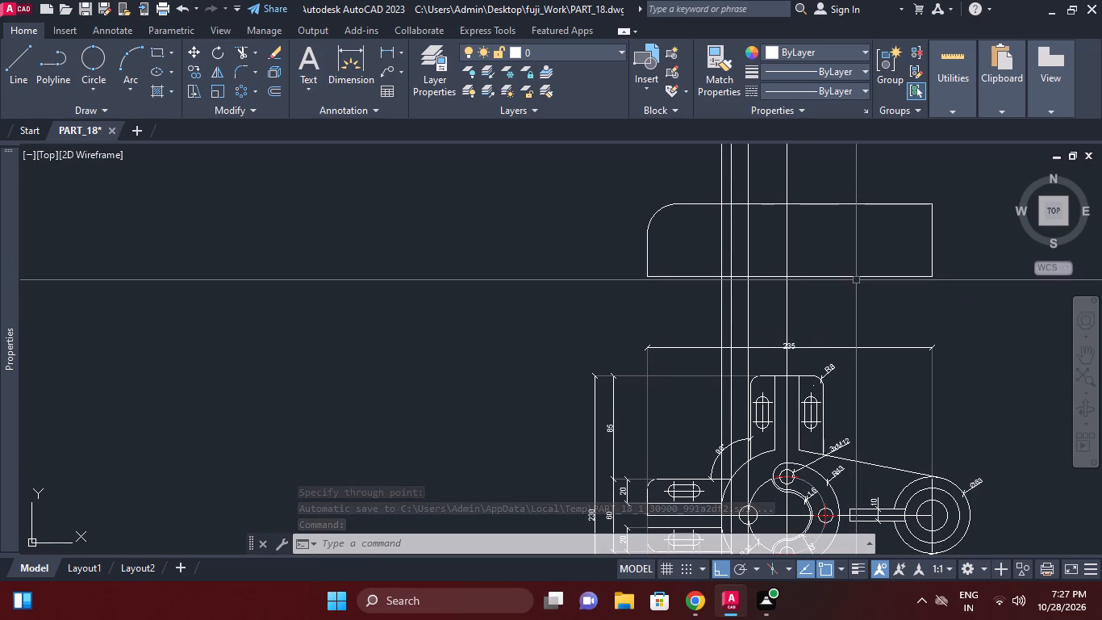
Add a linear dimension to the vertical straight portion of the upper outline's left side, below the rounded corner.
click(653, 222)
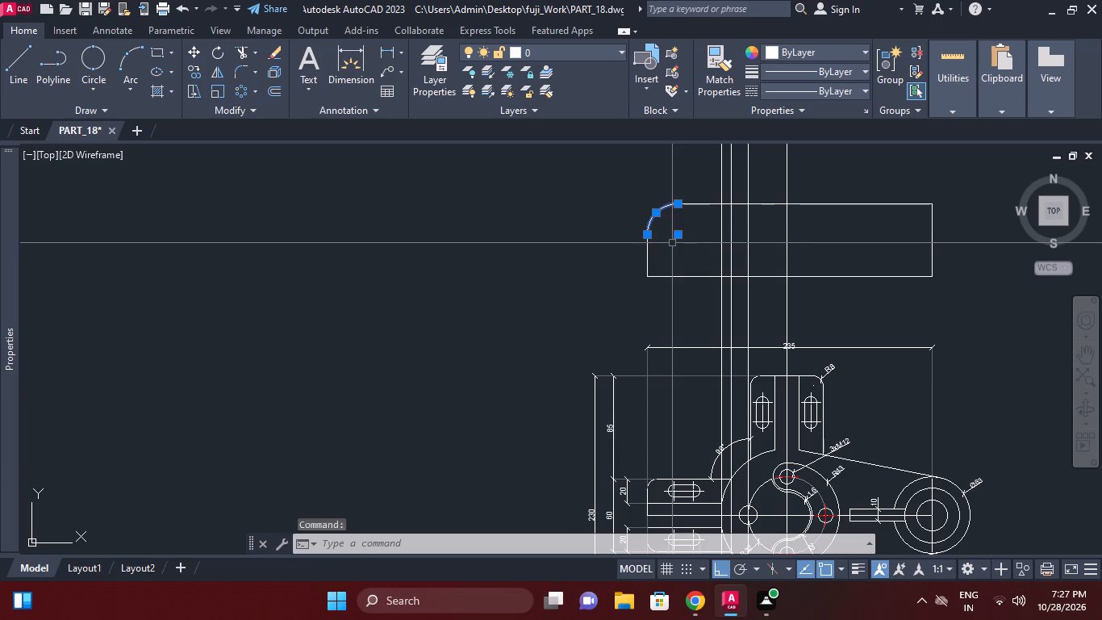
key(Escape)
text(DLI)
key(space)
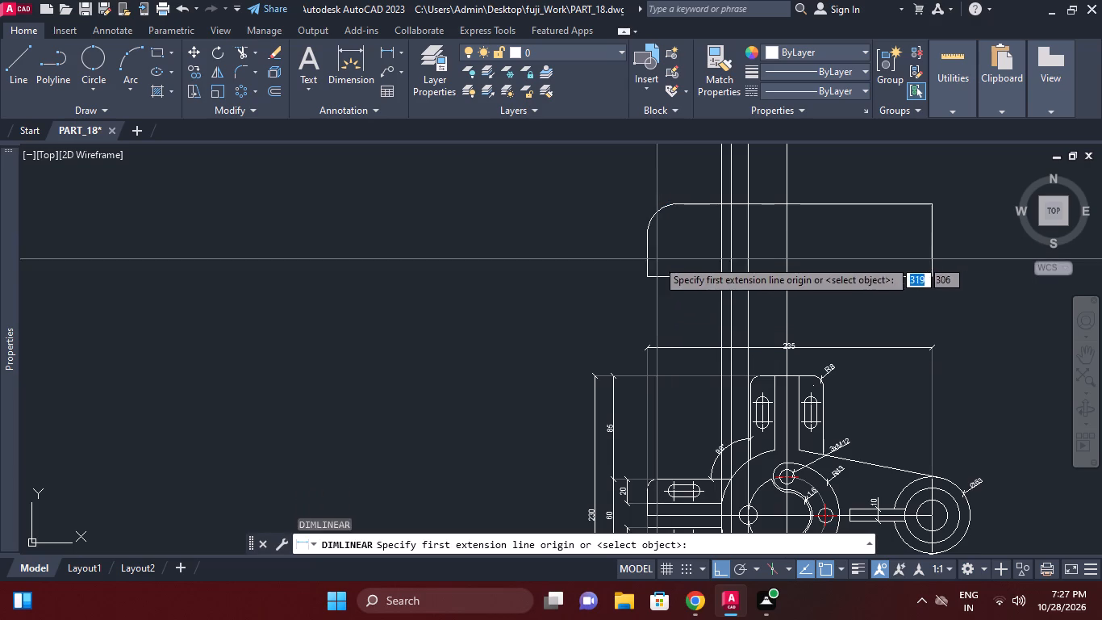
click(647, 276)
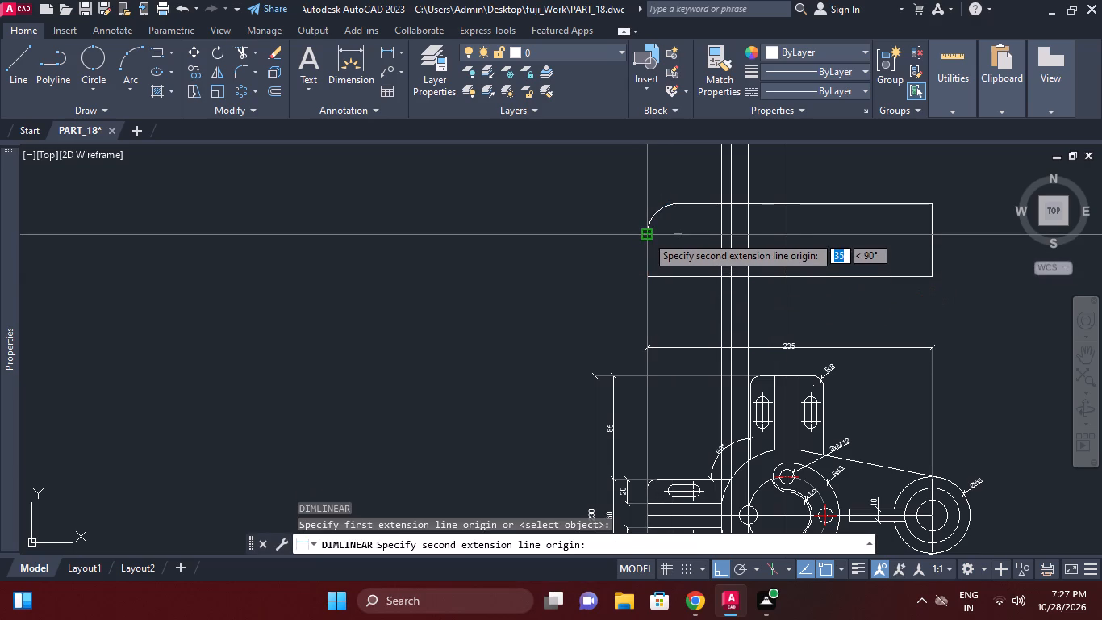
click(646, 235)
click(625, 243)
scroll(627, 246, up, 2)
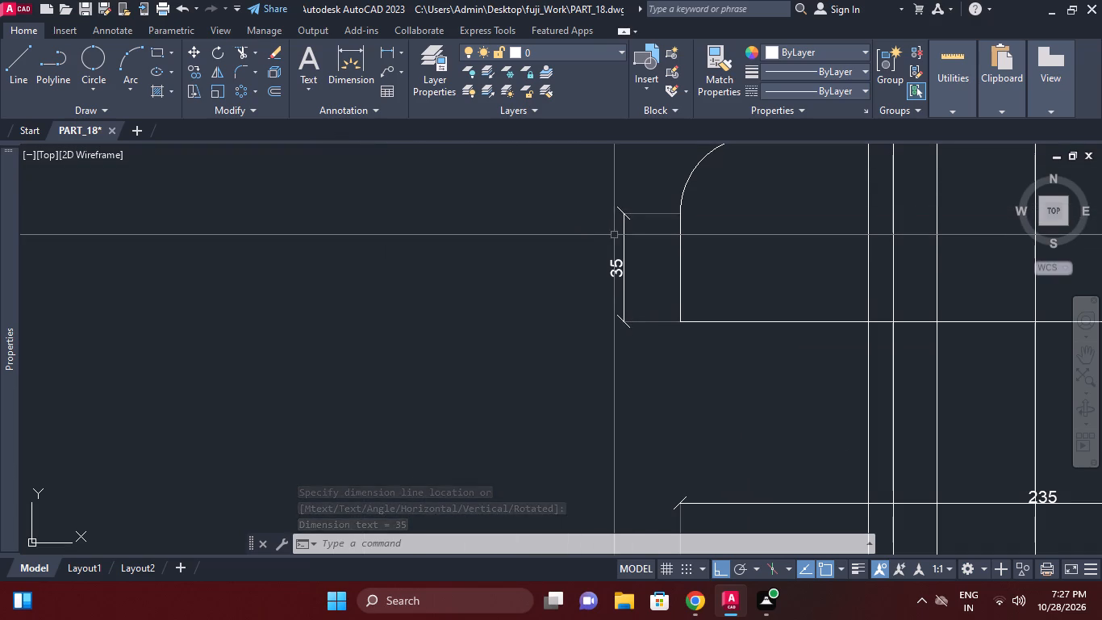
Draw a horizontal construction line through the lower end of the upper outline's rounded corner.
text(XL J)
key(Escape)
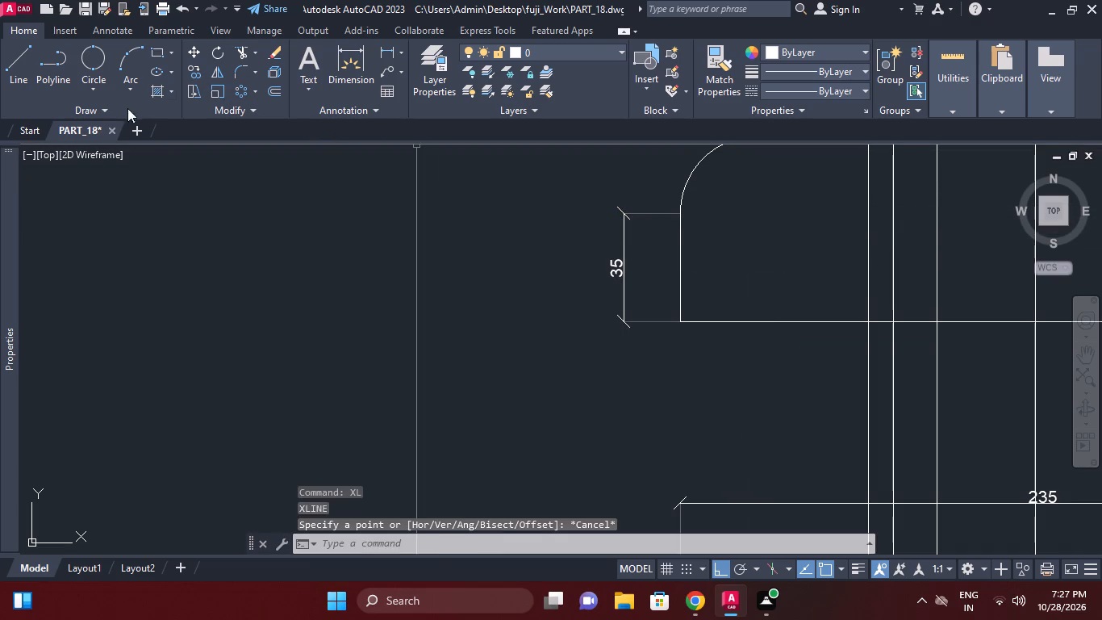
click(78, 108)
click(48, 129)
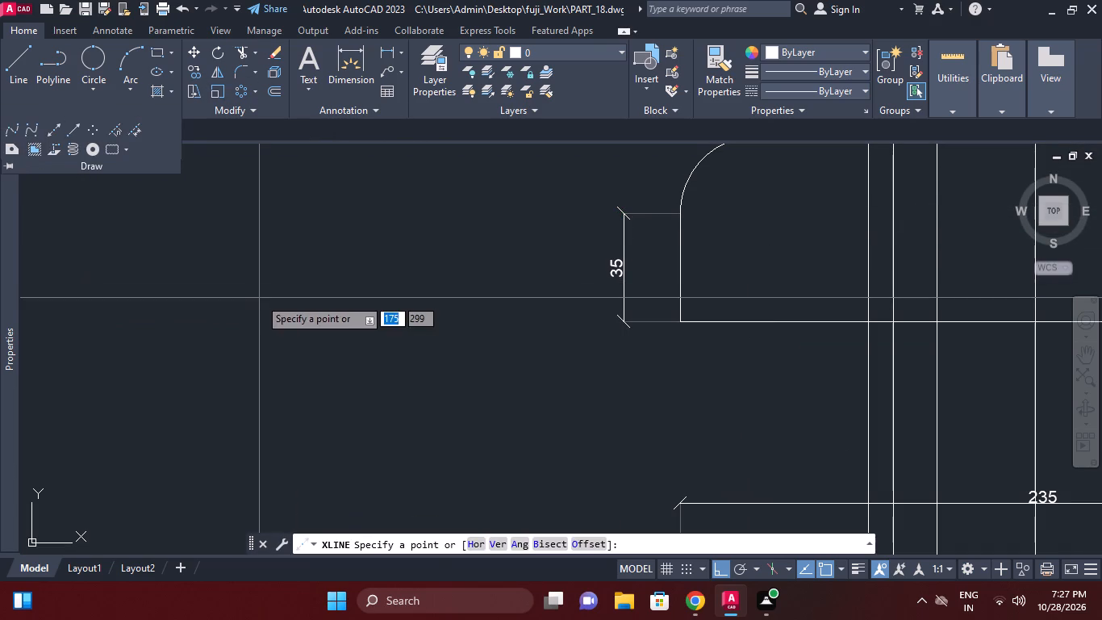
click(466, 547)
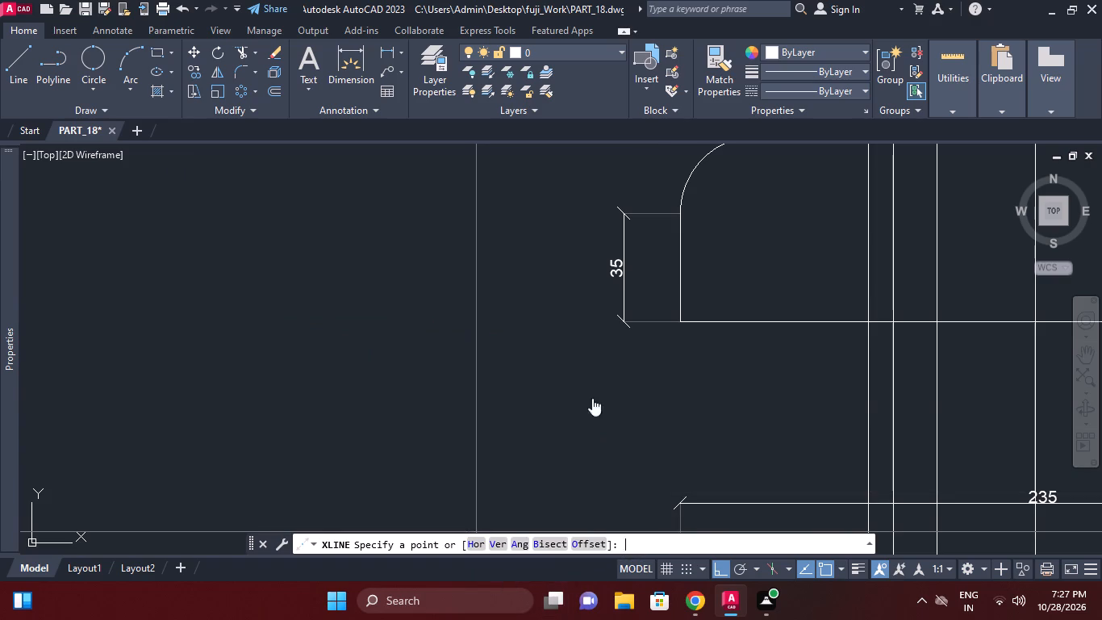
click(479, 546)
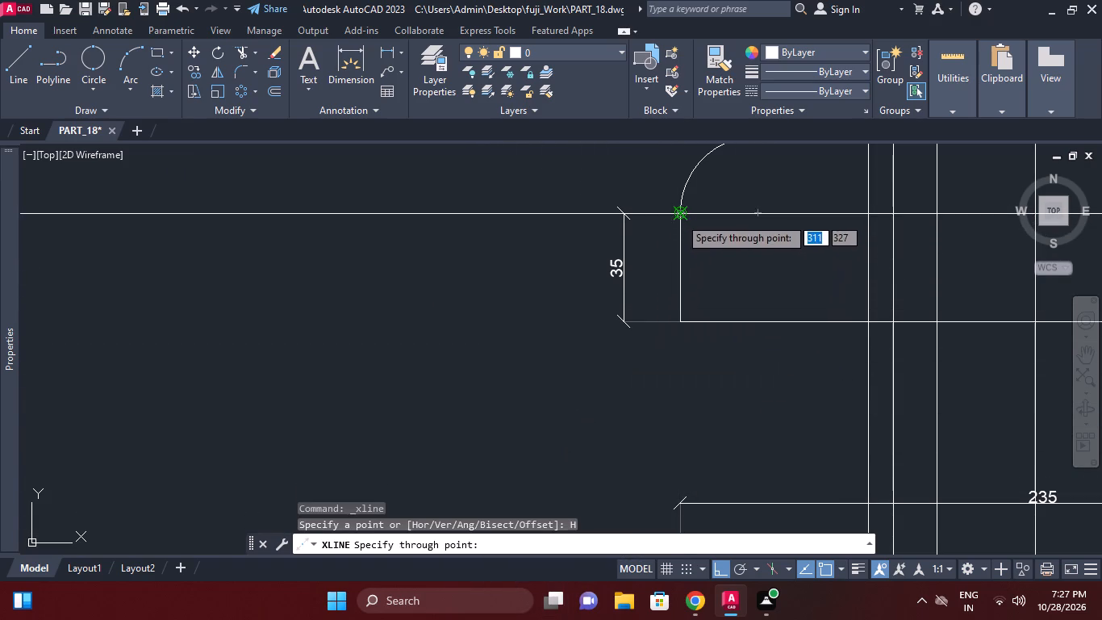
click(679, 217)
right_click(614, 330)
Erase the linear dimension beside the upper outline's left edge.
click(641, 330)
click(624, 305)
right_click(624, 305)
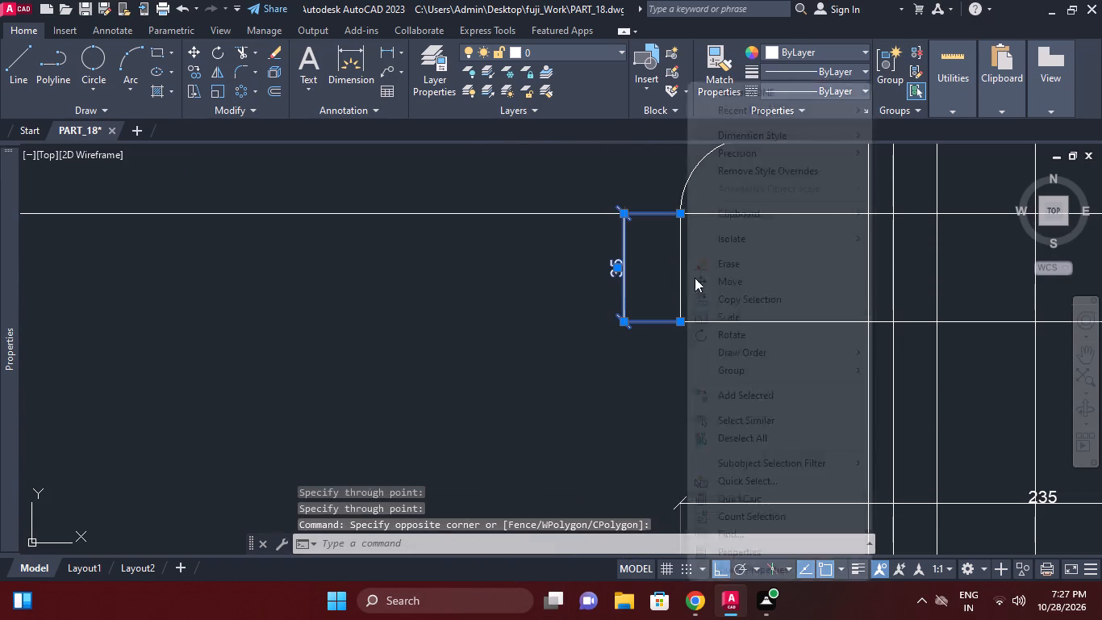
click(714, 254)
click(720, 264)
Offset the horizontal construction line 15 downward inside the upper outline.
middle_drag(712, 264, 709, 274)
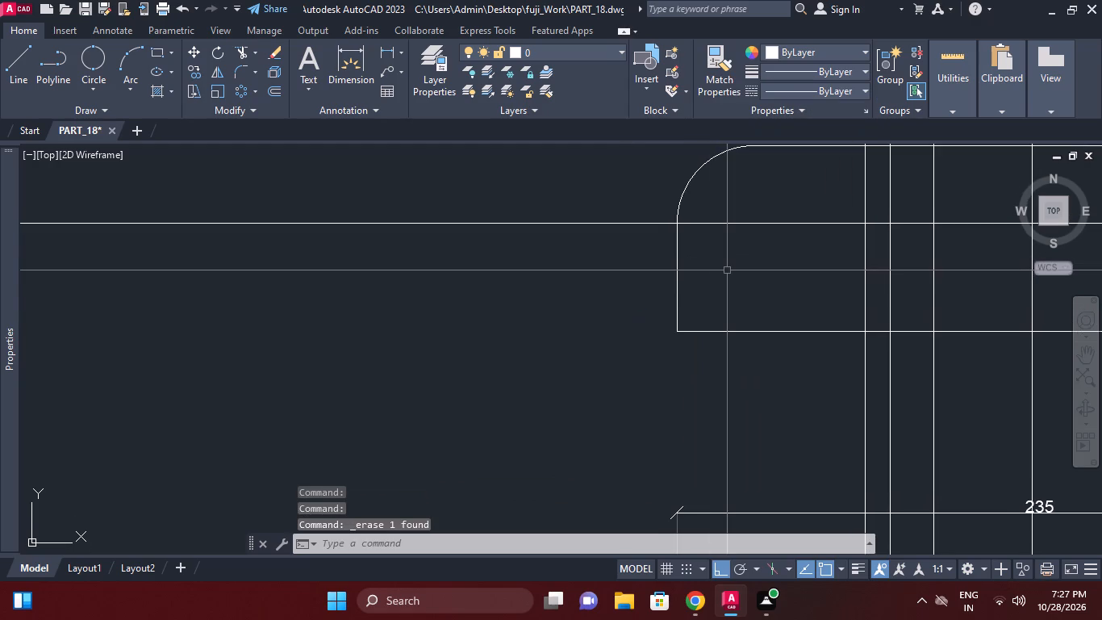
key(o)
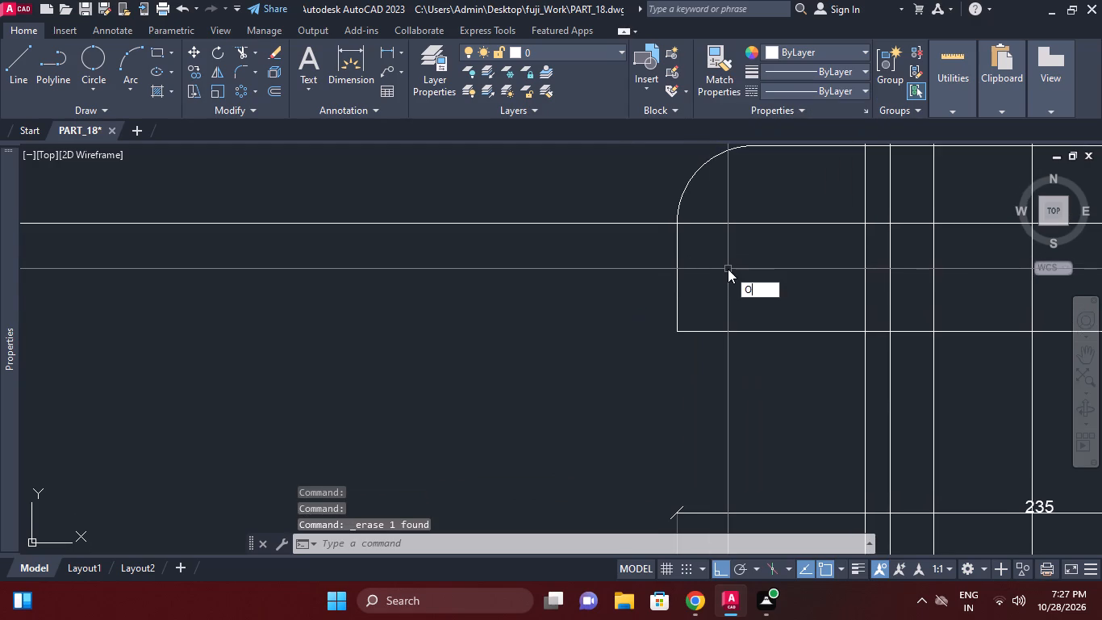
key(space)
key(1)
key(5)
key(Return)
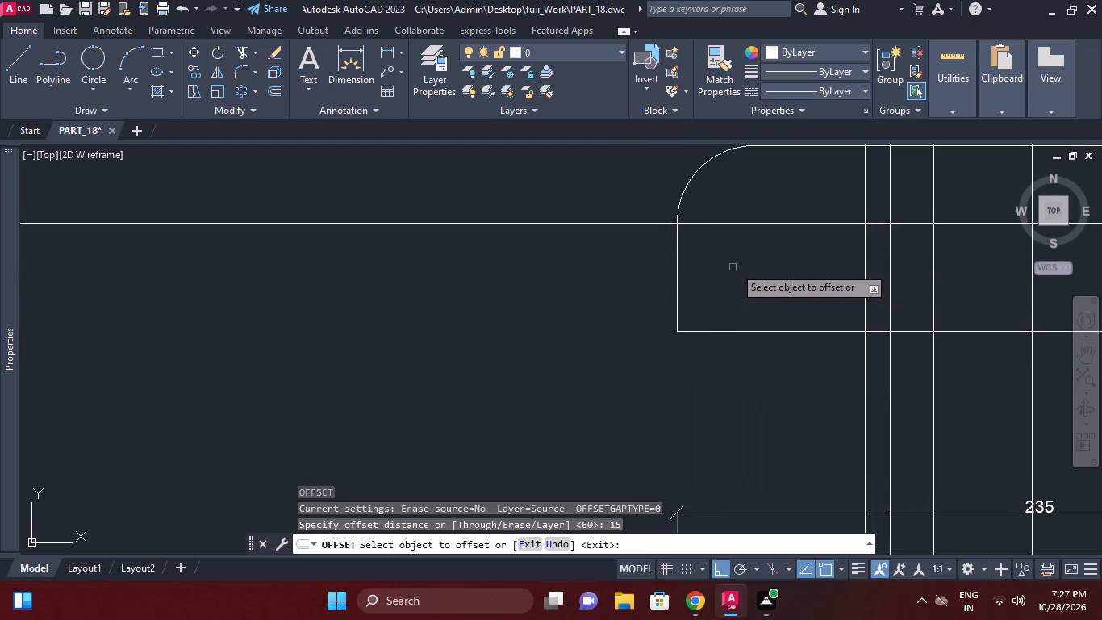
click(748, 225)
click(748, 247)
key(Escape)
Erase the original horizontal construction line at the lower end of the rounded corner.
click(729, 248)
click(728, 212)
key(e)
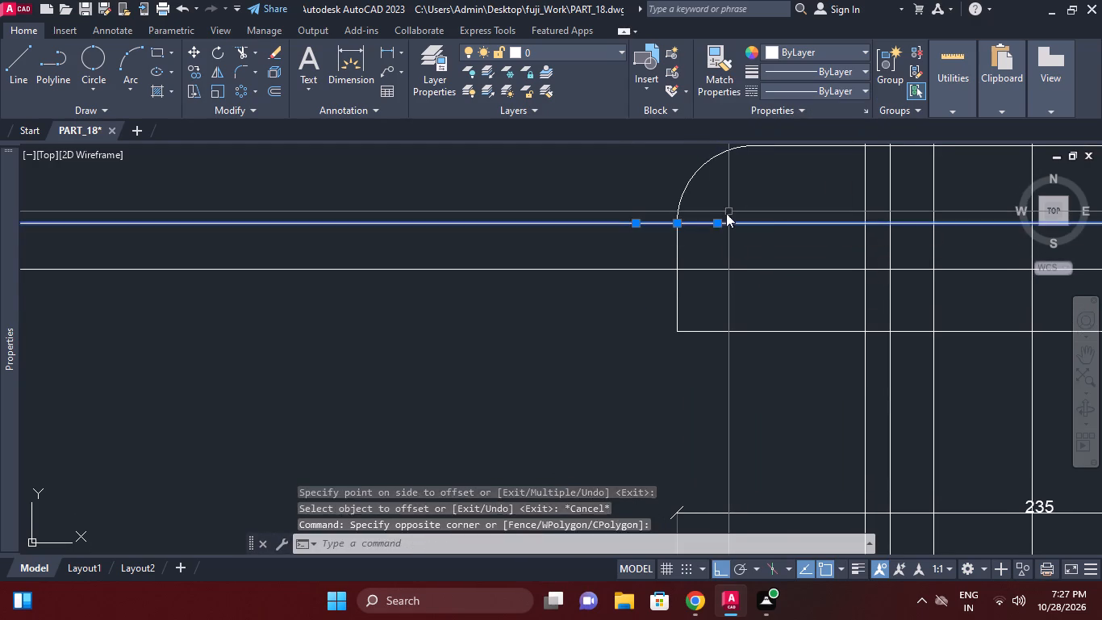
key(space)
Trim the horizontal line and the two leftmost vertical projection lines to form the left wall of the stepped recess inside the upper outline.
middle_drag(750, 291, 715, 296)
scroll(741, 295, down, 1)
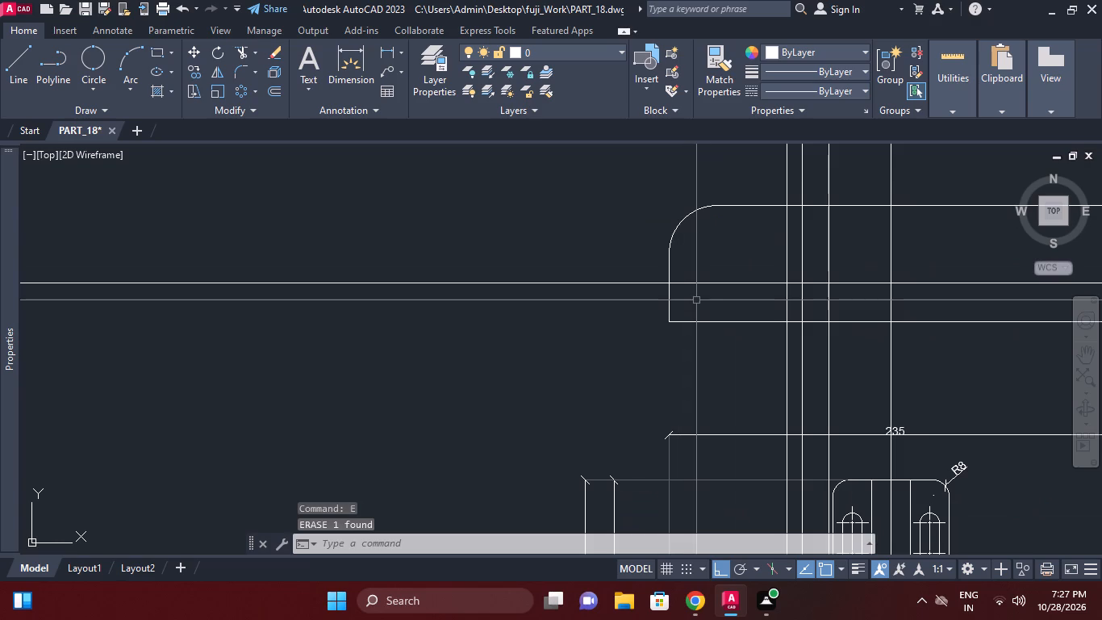
middle_drag(791, 290, 781, 295)
scroll(780, 295, up, 1)
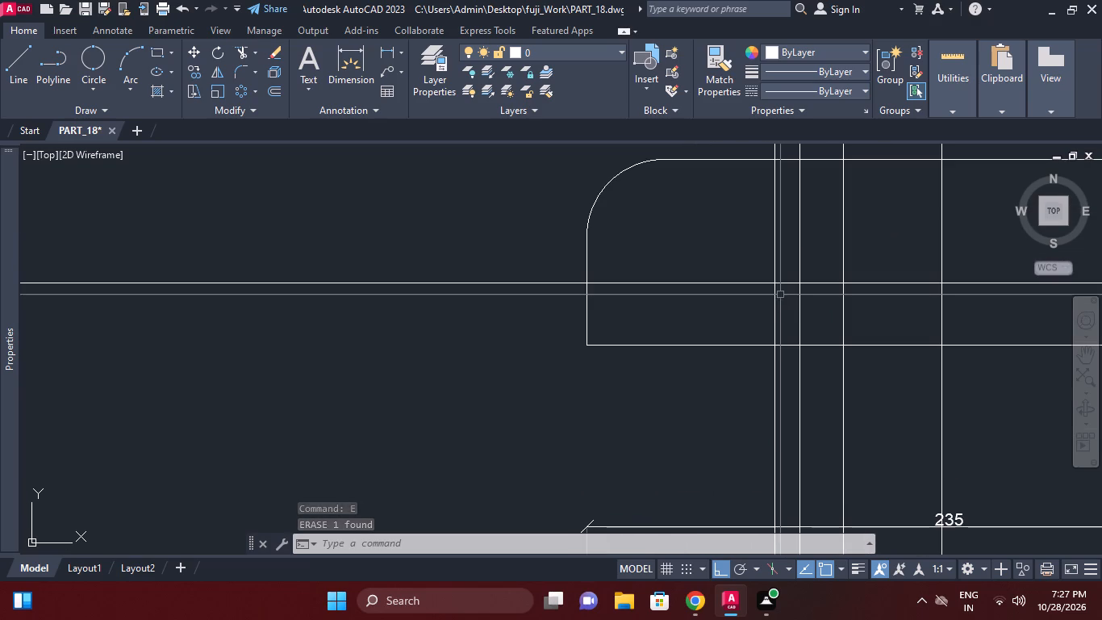
key(t)
key(r)
key(space)
key(space)
click(760, 283)
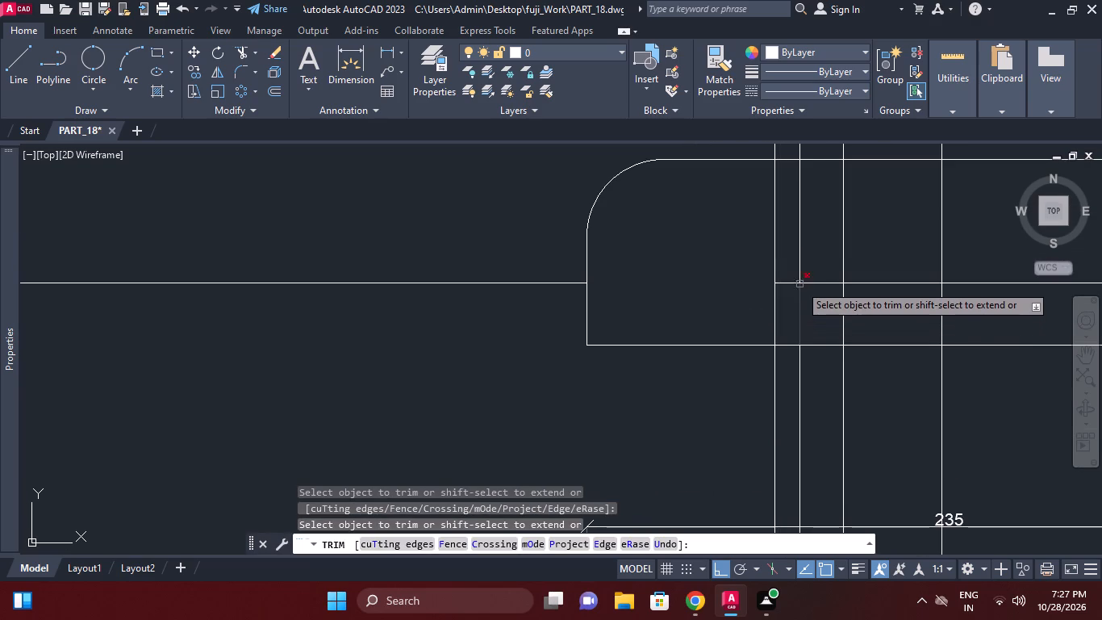
click(799, 277)
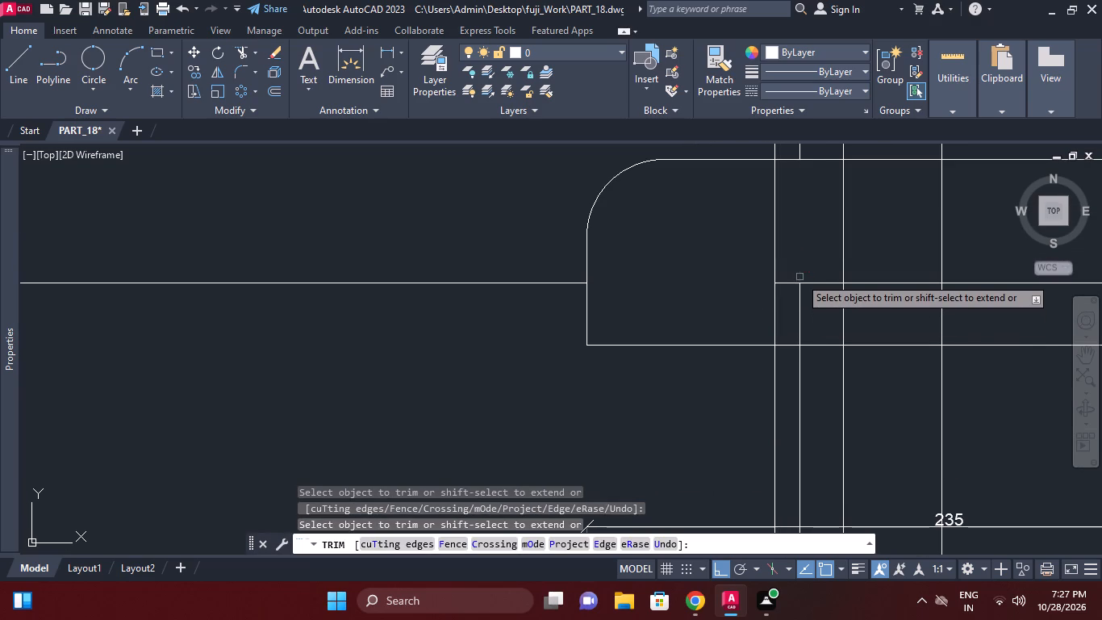
click(799, 359)
click(774, 379)
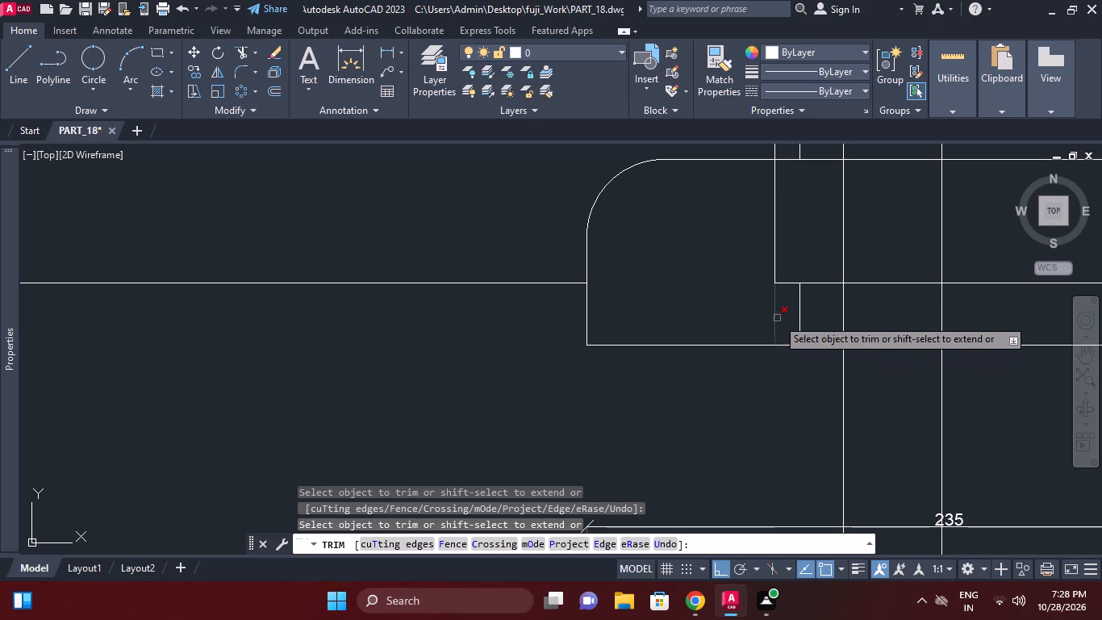
click(777, 318)
middle_drag(756, 313, 728, 368)
click(757, 195)
click(736, 192)
click(782, 186)
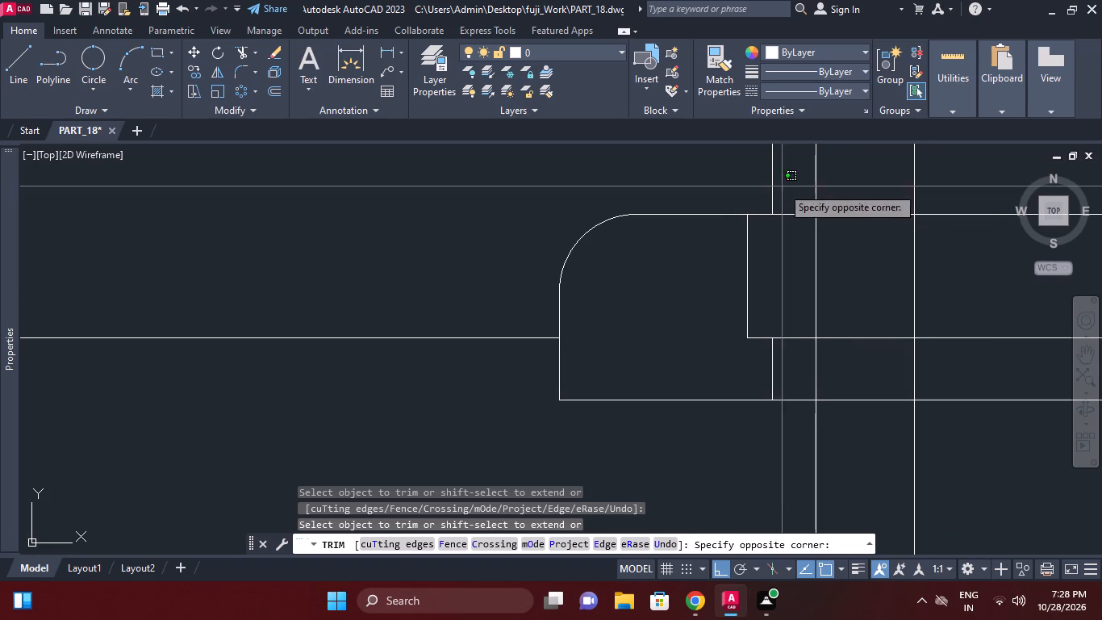
click(751, 187)
Trim the horizontal line across the narrow slot and the other two vertical projection lines to form the recess's stepped right wall.
middle_drag(789, 309, 738, 300)
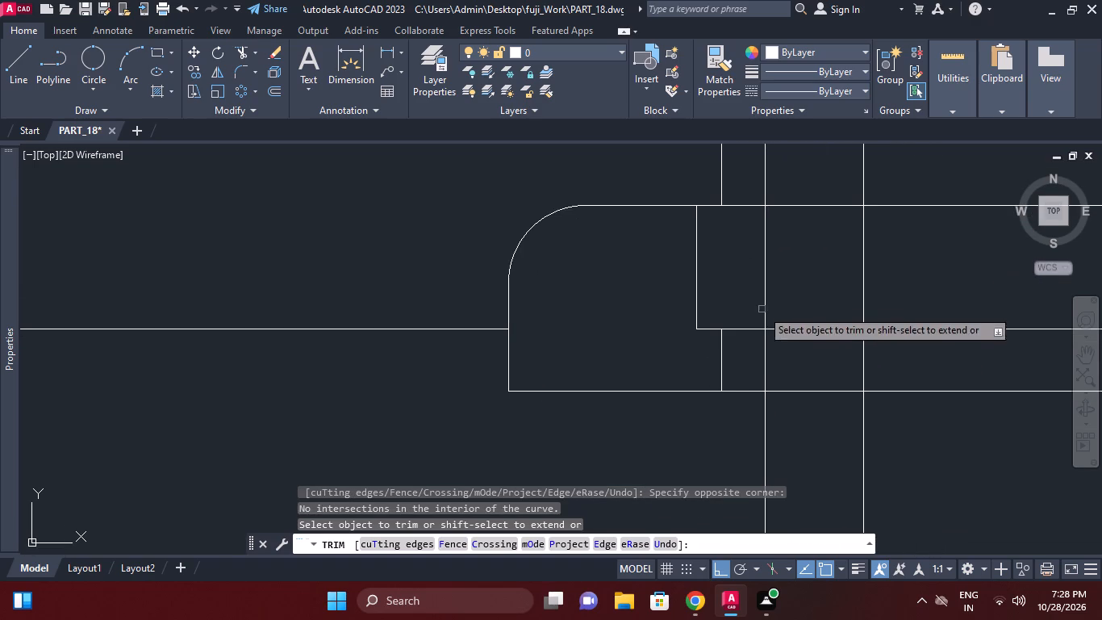
click(749, 329)
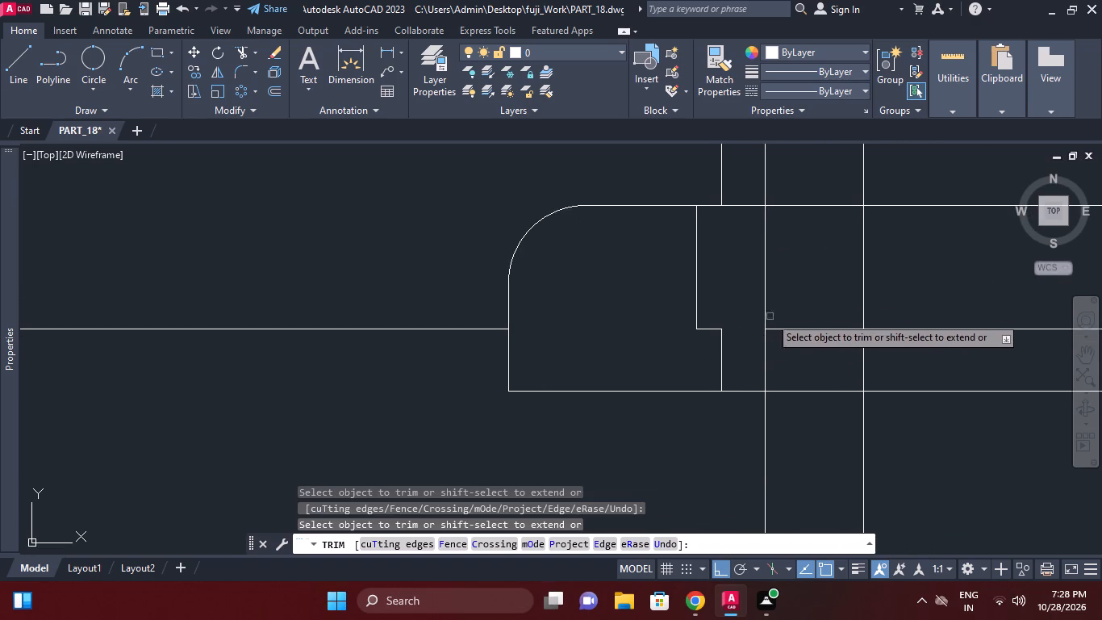
click(766, 295)
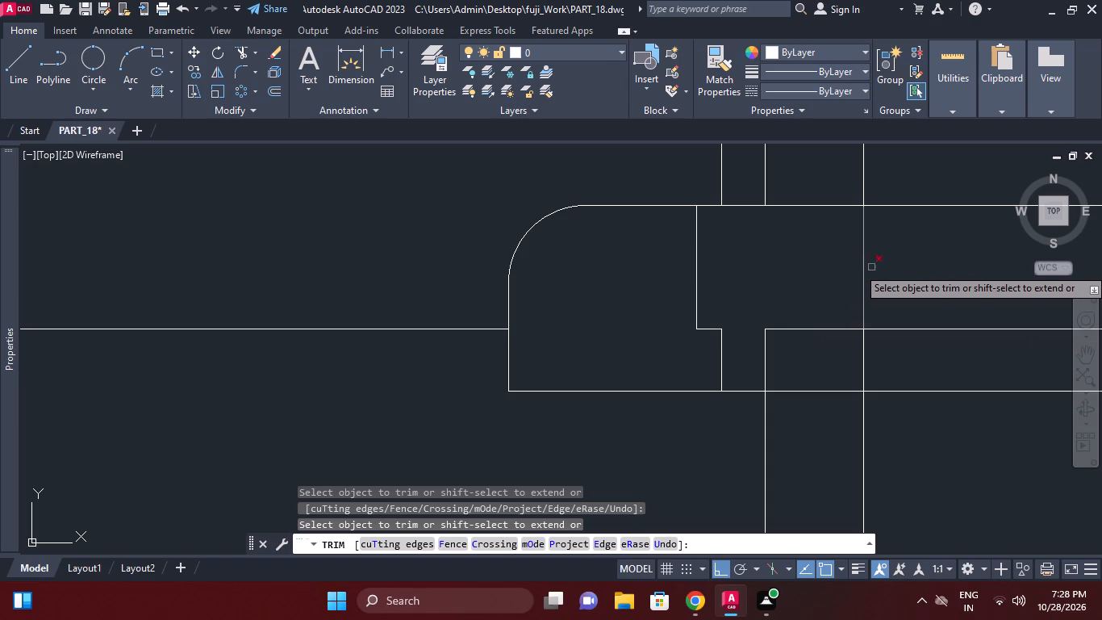
click(860, 361)
click(868, 361)
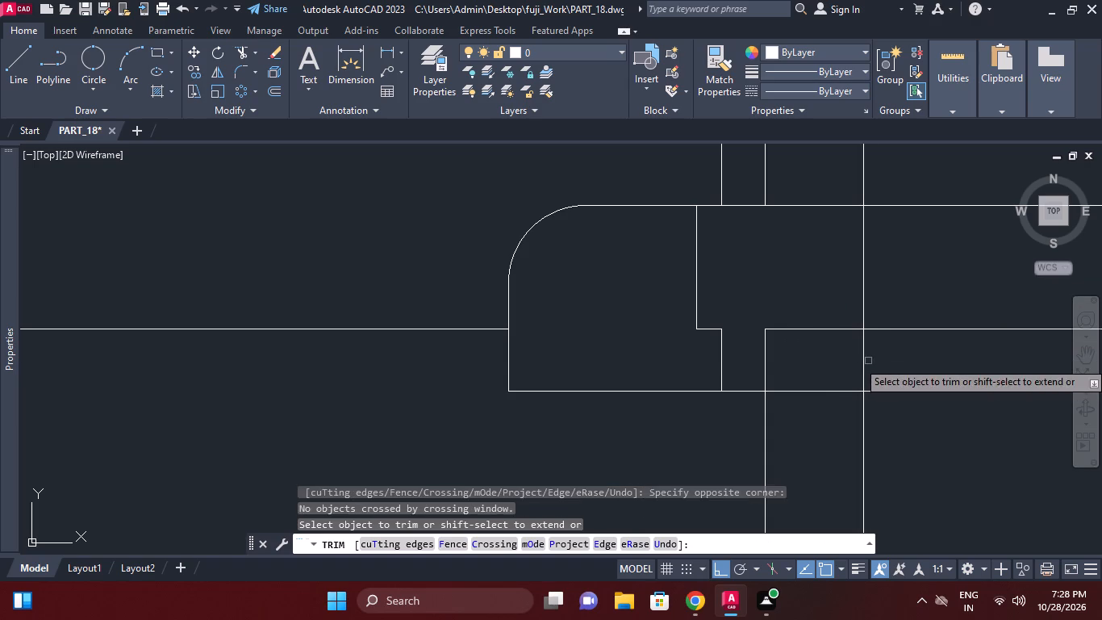
click(871, 356)
click(859, 356)
click(863, 349)
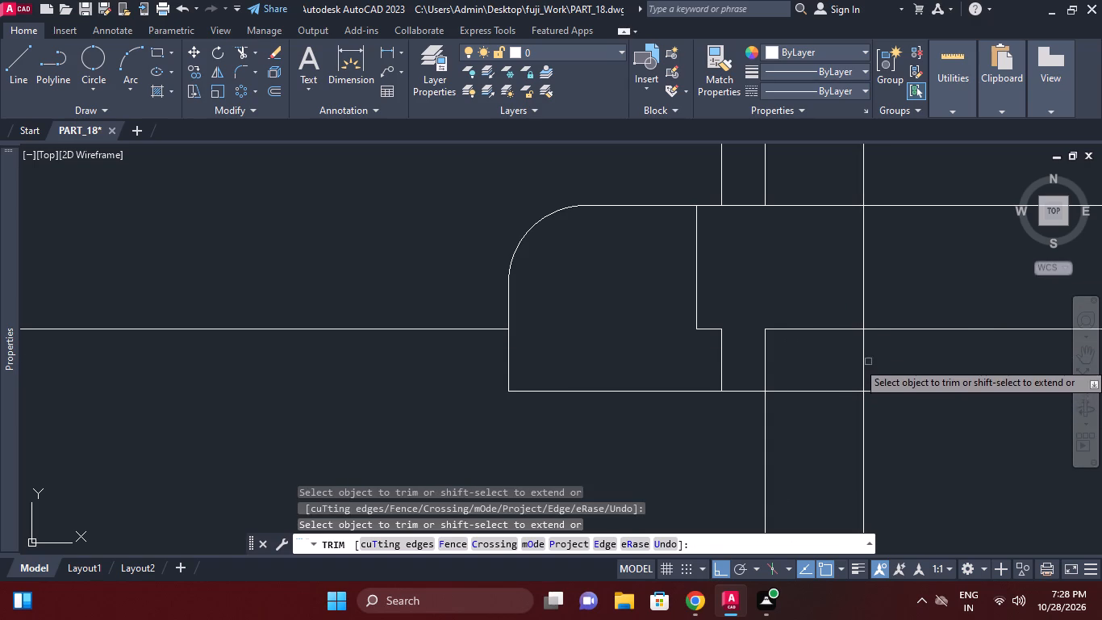
click(868, 362)
click(862, 351)
click(880, 413)
click(840, 412)
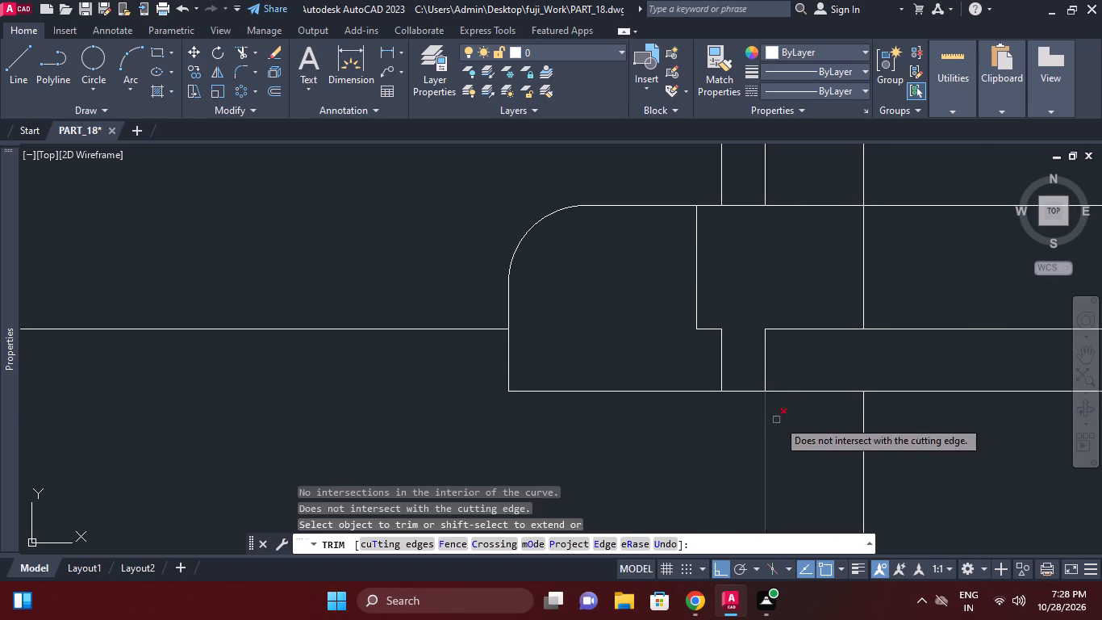
click(781, 419)
click(736, 426)
middle_drag(858, 334, 854, 369)
click(879, 217)
click(854, 205)
key(Escape)
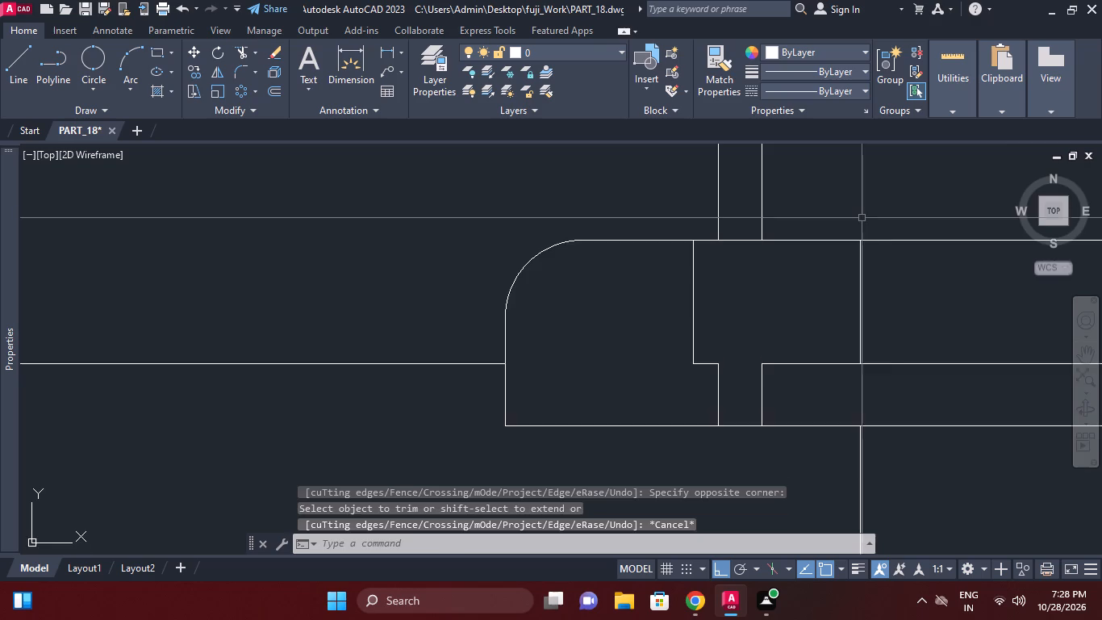
Erase the leftover vertical projection line segments above and below the upper outline.
middle_drag(807, 198, 805, 224)
drag(801, 209, 755, 199)
click(709, 190)
key(e)
key(space)
middle_drag(828, 287, 824, 237)
click(893, 464)
click(830, 446)
key(e)
key(space)
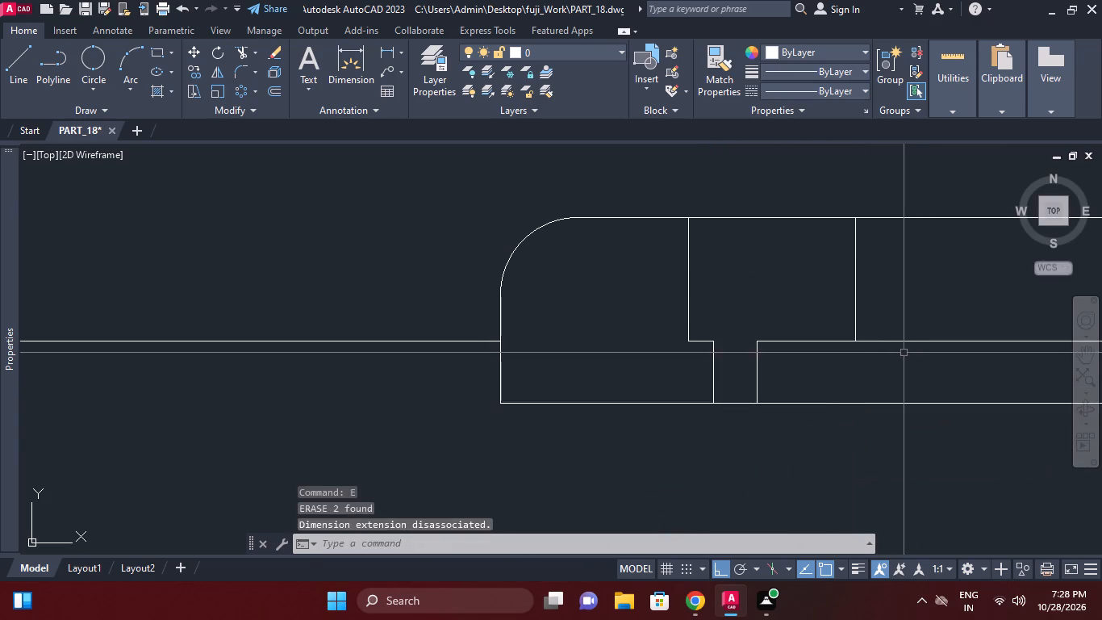
Trim away the horizontal line to the right of the stepped recess in the upper outline.
key(Escape)
middle_click(902, 351)
key(t)
key(r)
key(space)
key(space)
click(877, 350)
click(878, 337)
right_click(878, 337)
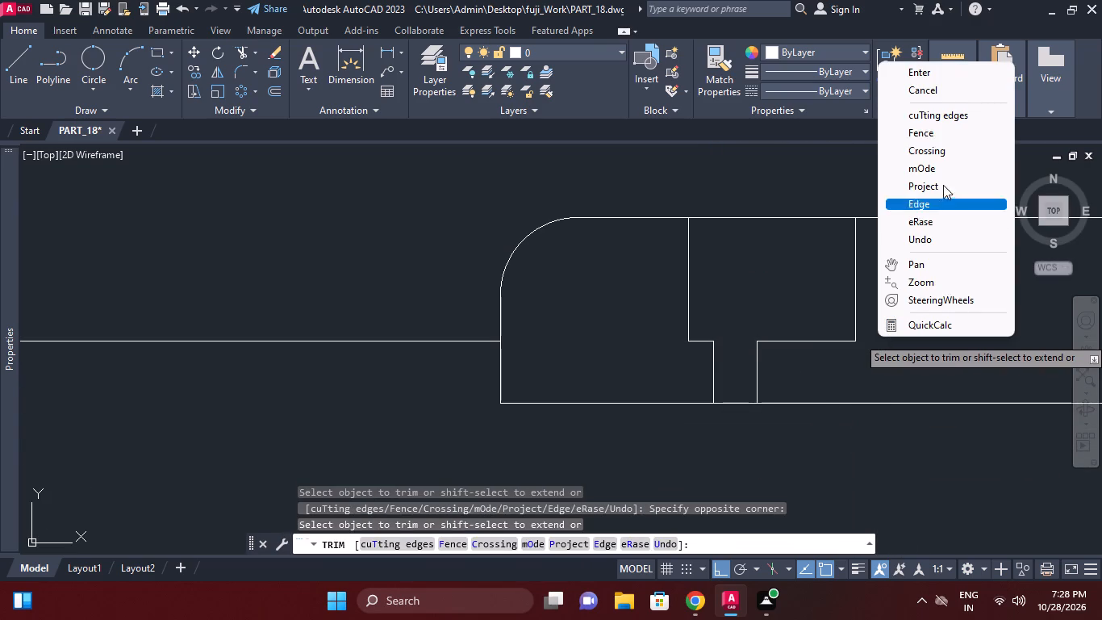
click(943, 77)
Erase the leftover horizontal line extending left of the upper outline.
middle_drag(881, 238, 805, 279)
scroll(848, 253, down, 1)
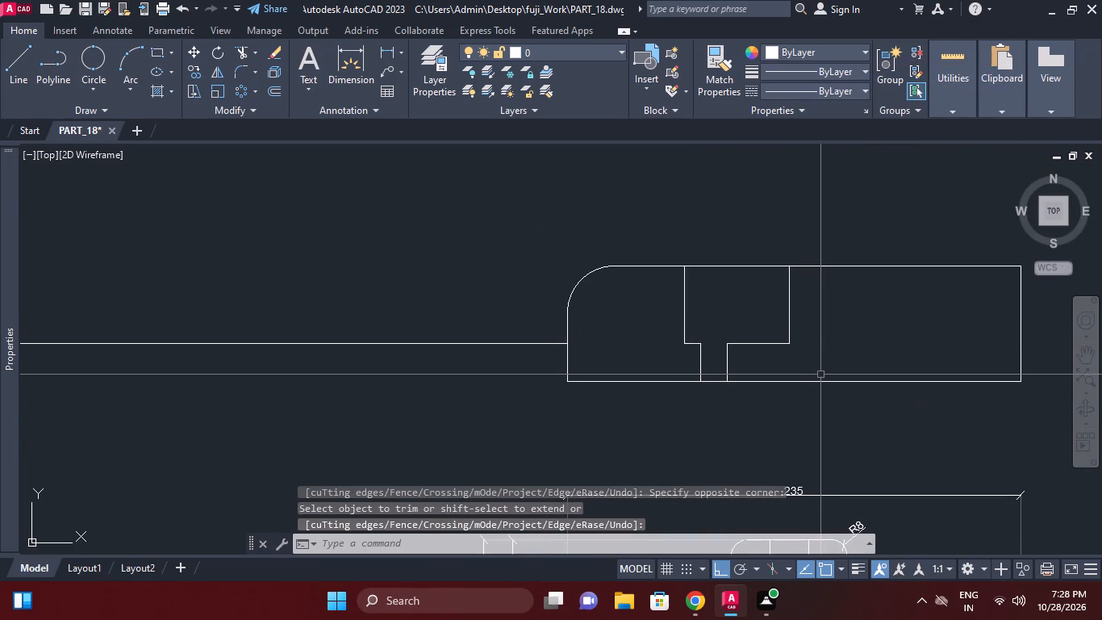
middle_drag(820, 375, 804, 379)
middle_drag(751, 379, 787, 323)
drag(445, 364, 439, 337)
click(414, 260)
right_click(413, 266)
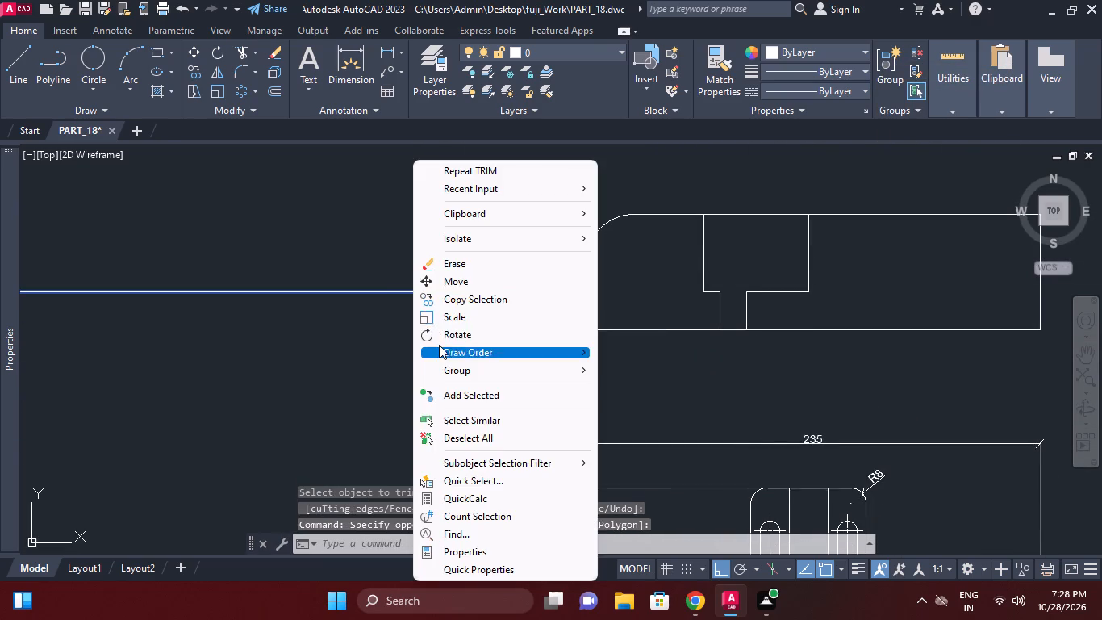
click(457, 270)
Save the drawing.
middle_click(580, 382)
scroll(579, 382, down, 1)
middle_drag(634, 392, 635, 366)
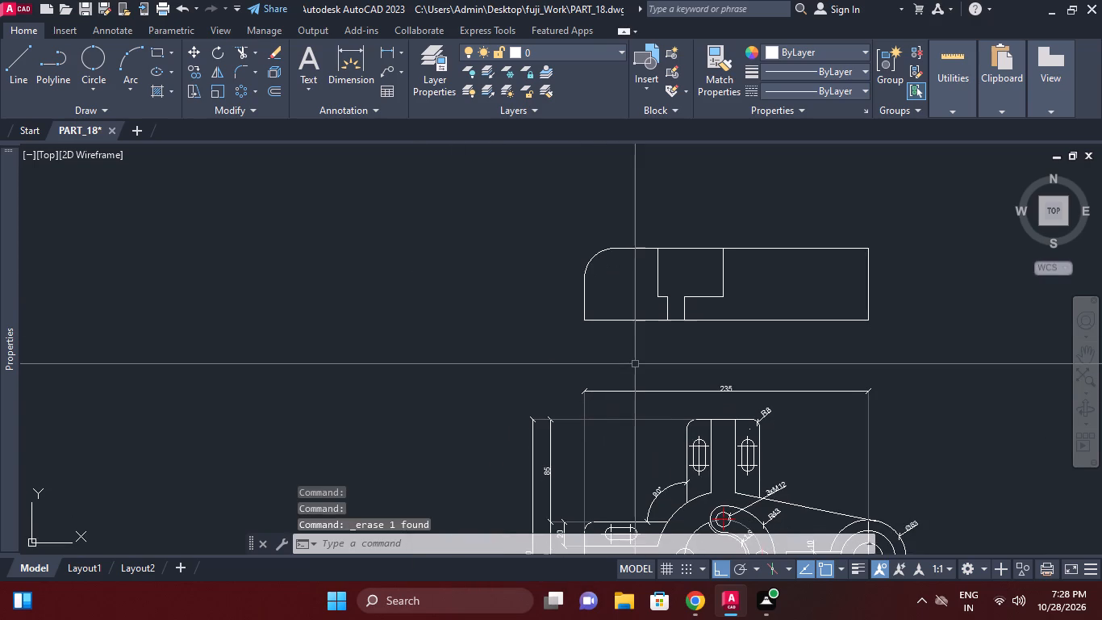
key(ctrl+s)
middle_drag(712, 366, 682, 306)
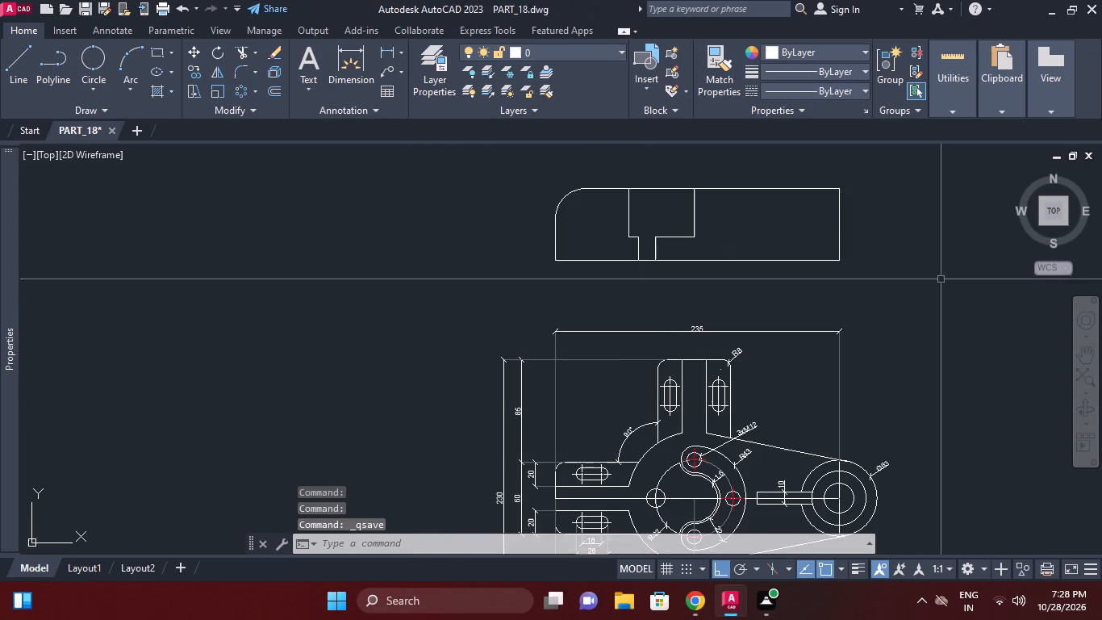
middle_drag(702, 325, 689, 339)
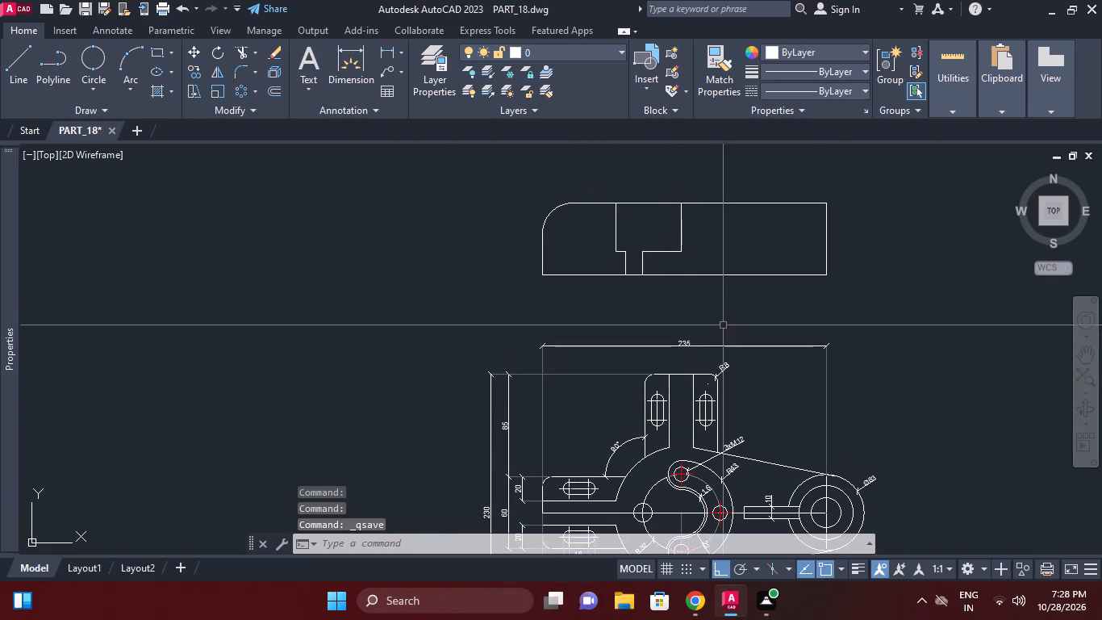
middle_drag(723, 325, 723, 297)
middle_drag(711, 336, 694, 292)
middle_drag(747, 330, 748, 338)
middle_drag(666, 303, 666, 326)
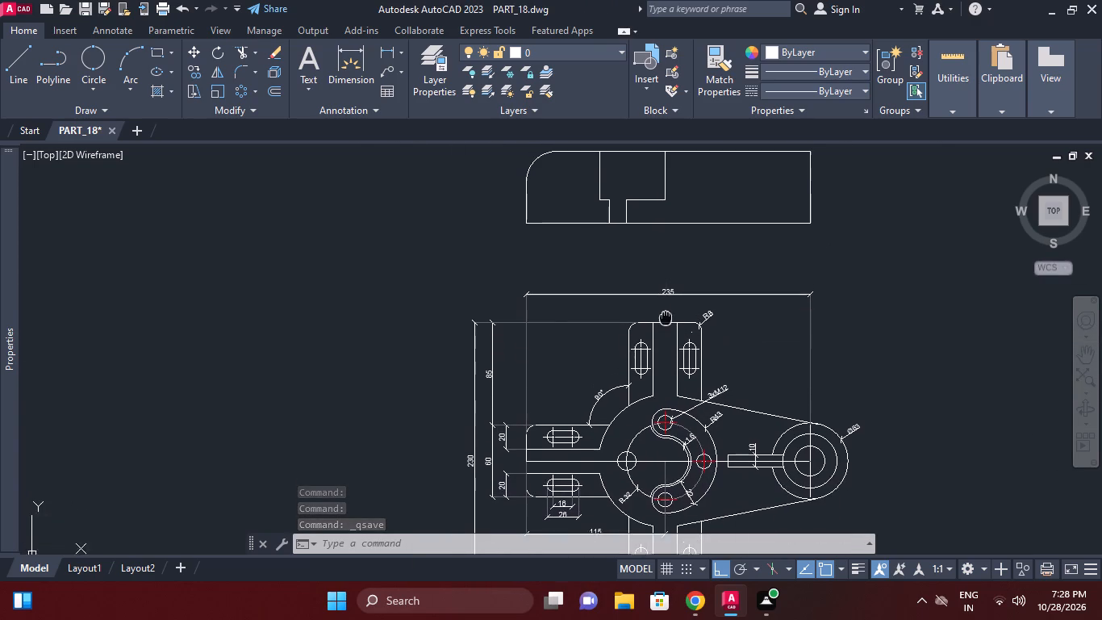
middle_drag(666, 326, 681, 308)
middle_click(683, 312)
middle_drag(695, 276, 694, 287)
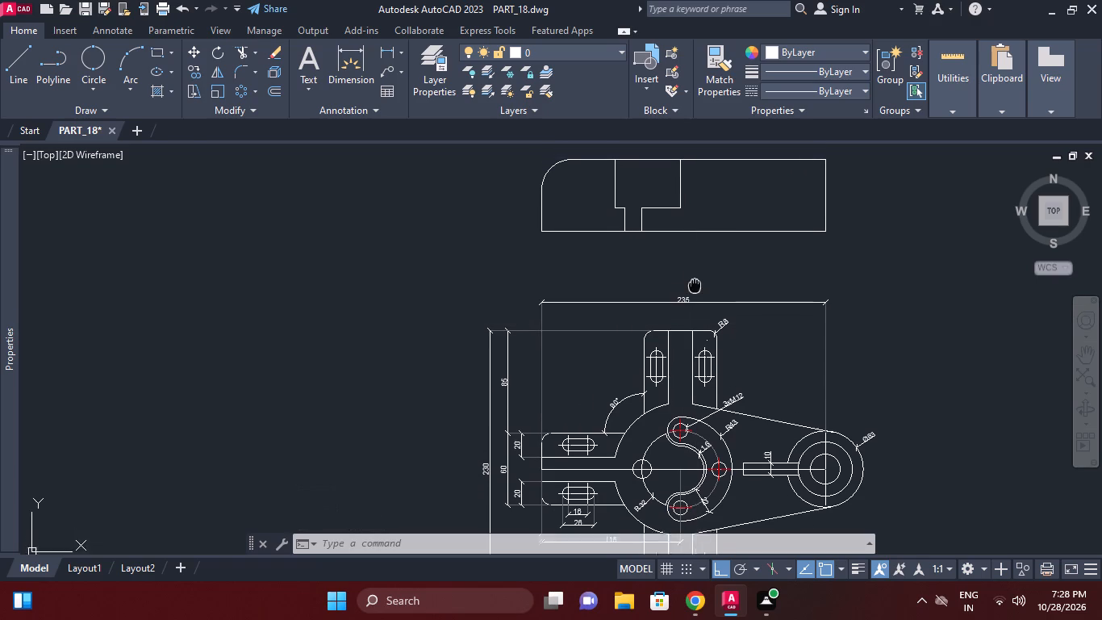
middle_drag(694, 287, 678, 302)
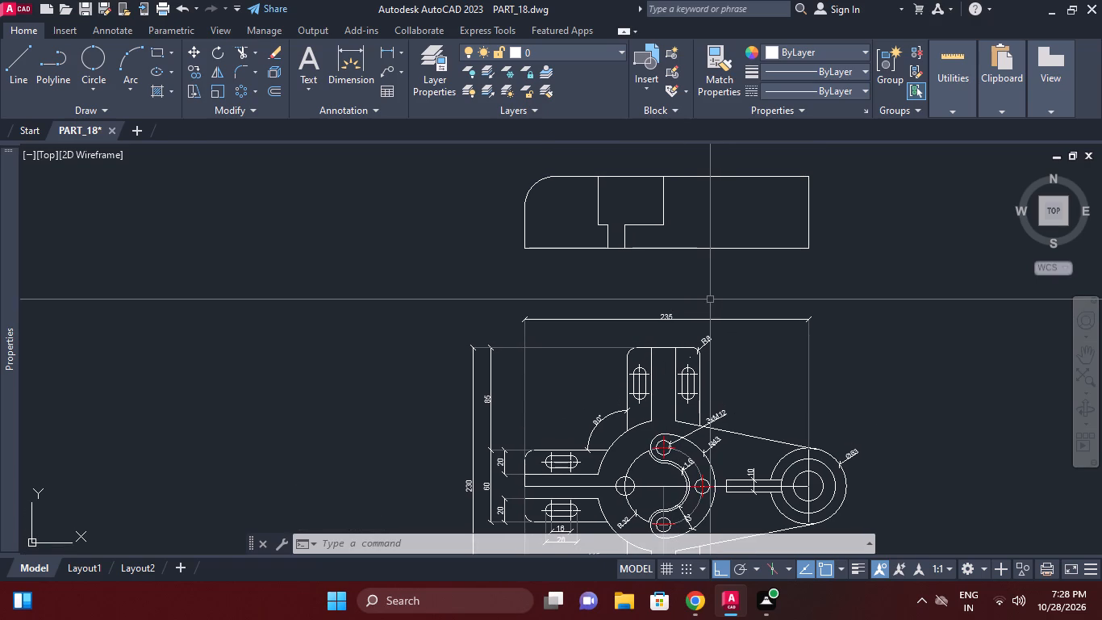
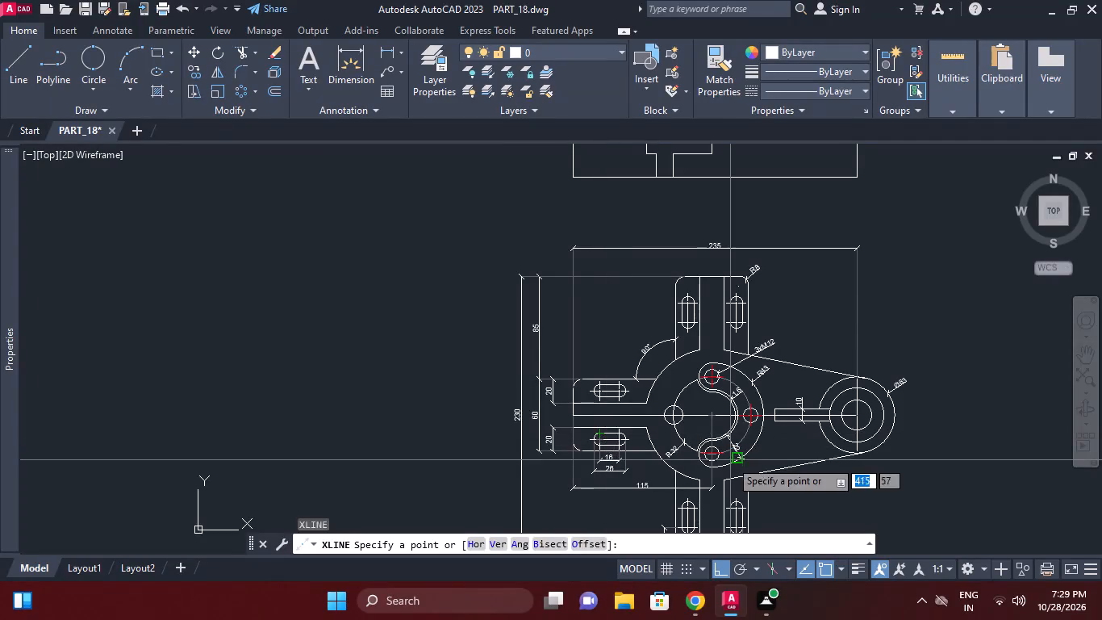
Draw a vertical construction line through the centre of the hub's large circular arcs, projecting into the upper view.
scroll(712, 425, up, 1)
text(V)
key(space)
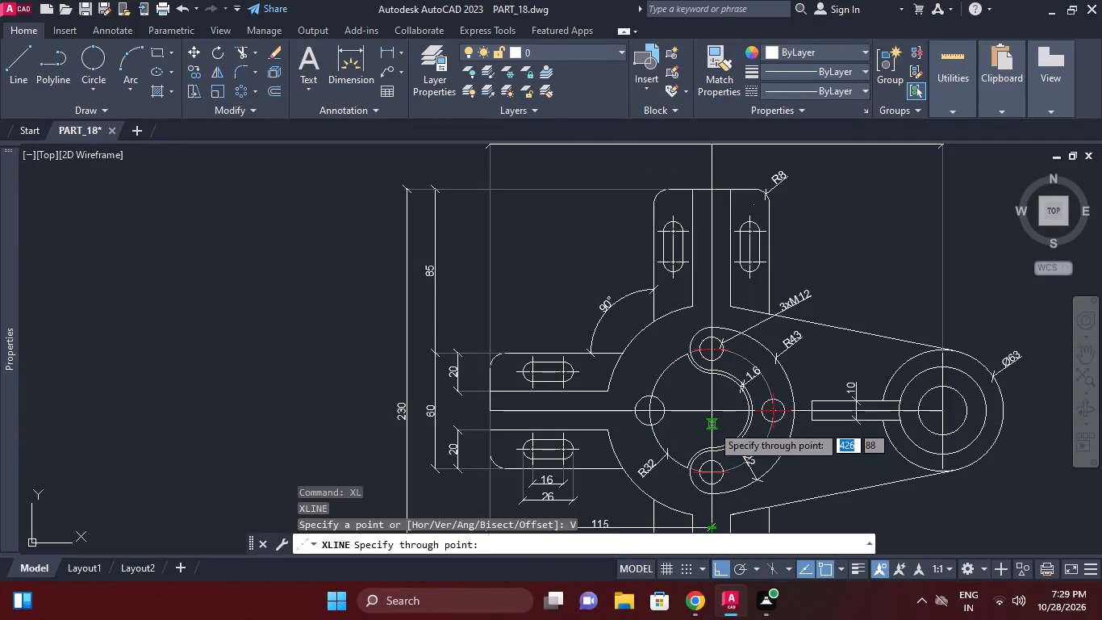
key(e)
key(BackSpace)
text(CEN)
key(space)
scroll(691, 394, up, 1)
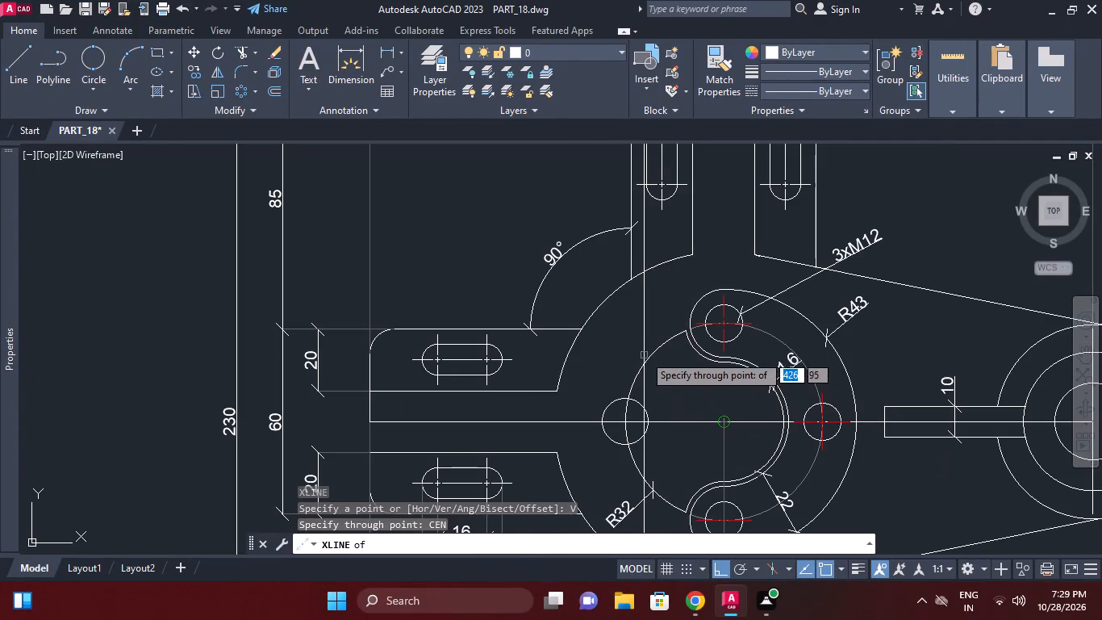
click(644, 355)
middle_drag(739, 410, 728, 374)
middle_drag(840, 291, 804, 386)
scroll(818, 358, down, 1)
right_click(849, 284)
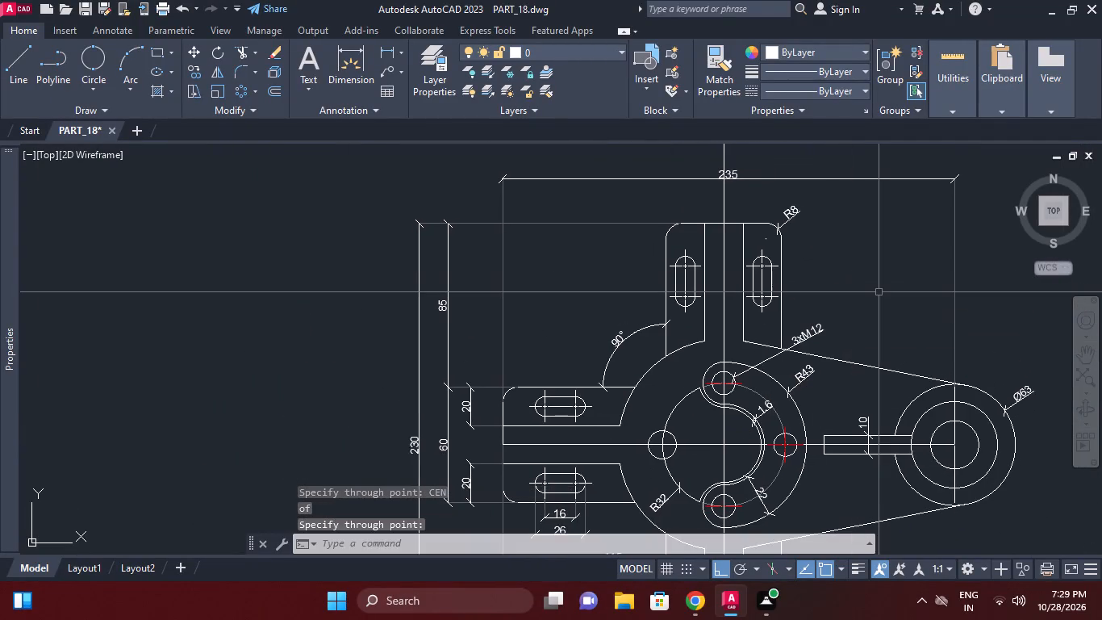
Draw a circle of diameter 15 at the hub centre of the lower view.
middle_drag(874, 330, 842, 394)
scroll(847, 383, down, 1)
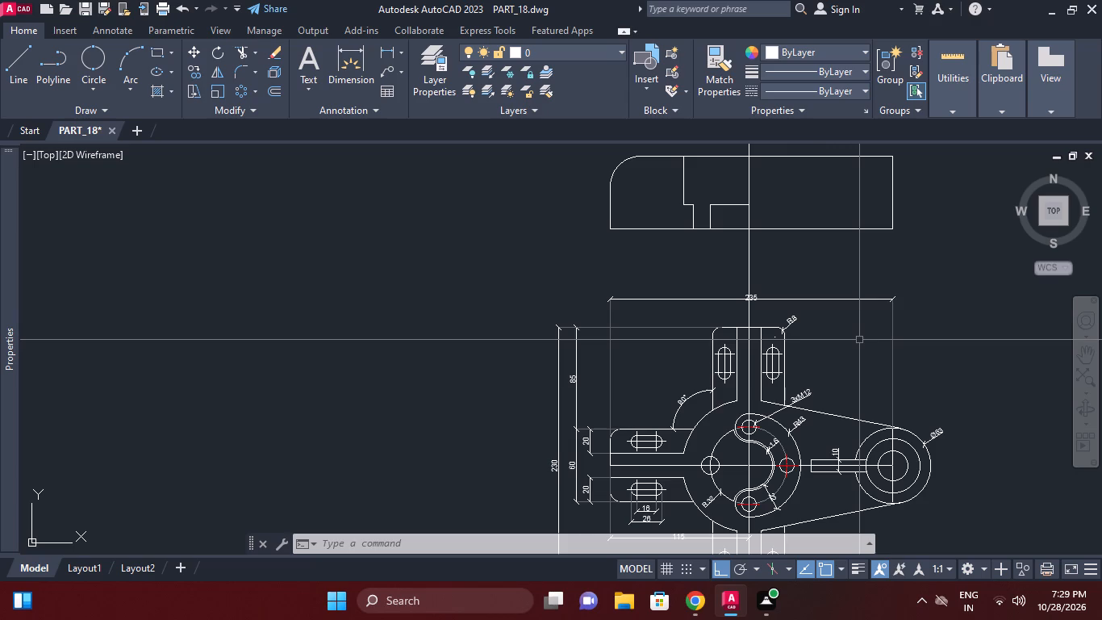
middle_drag(773, 408, 774, 392)
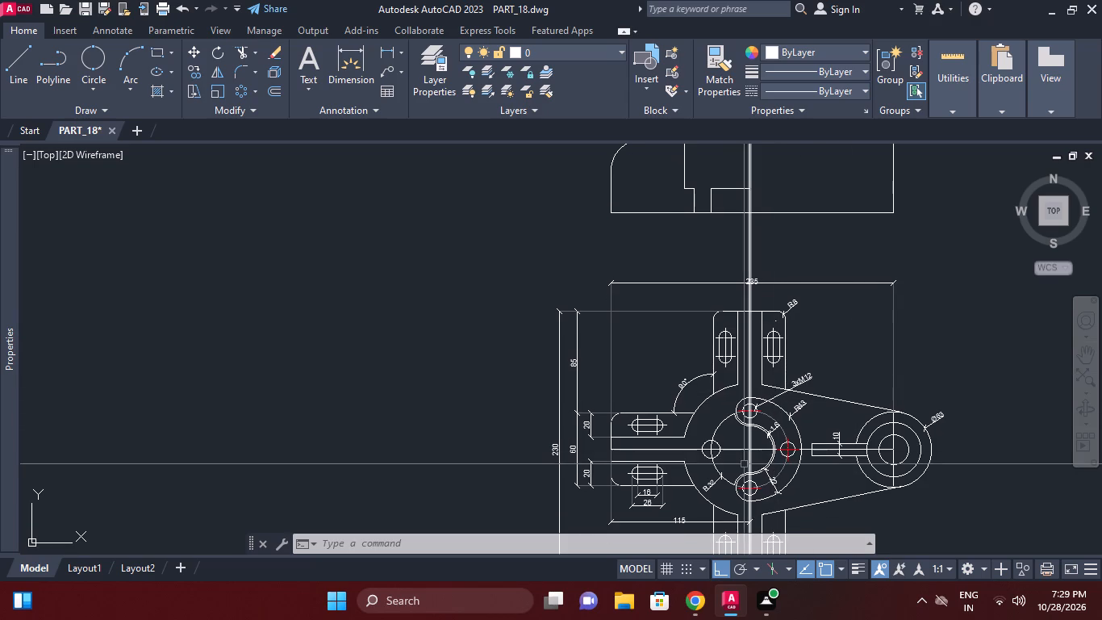
middle_click(744, 463)
middle_drag(784, 443, 797, 405)
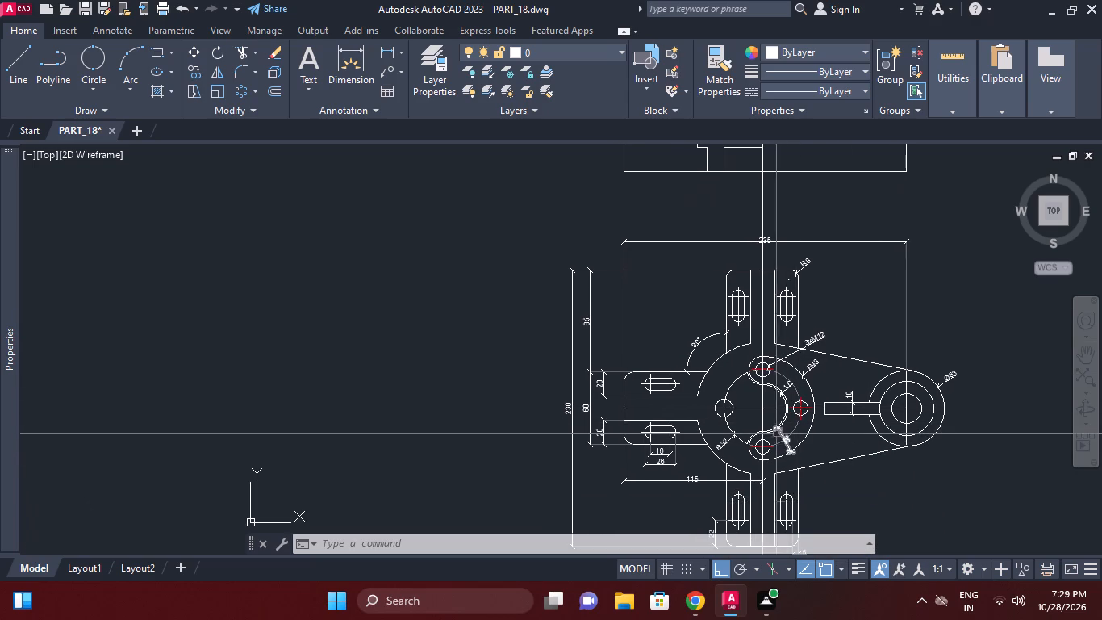
scroll(758, 430, up, 1)
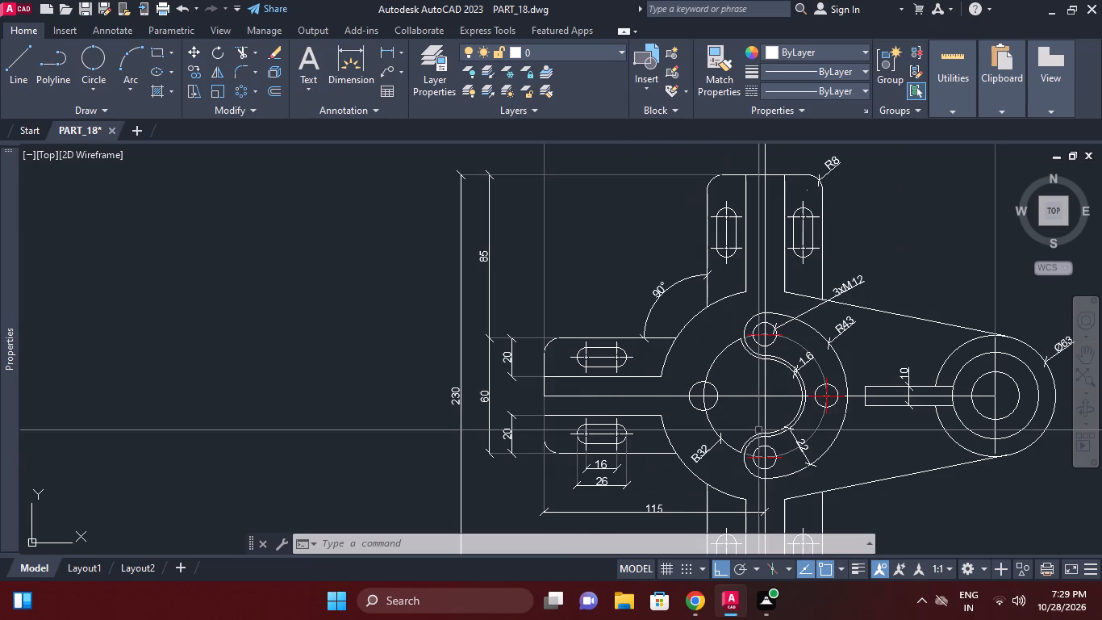
middle_drag(760, 429, 766, 417)
text(C)
key(space)
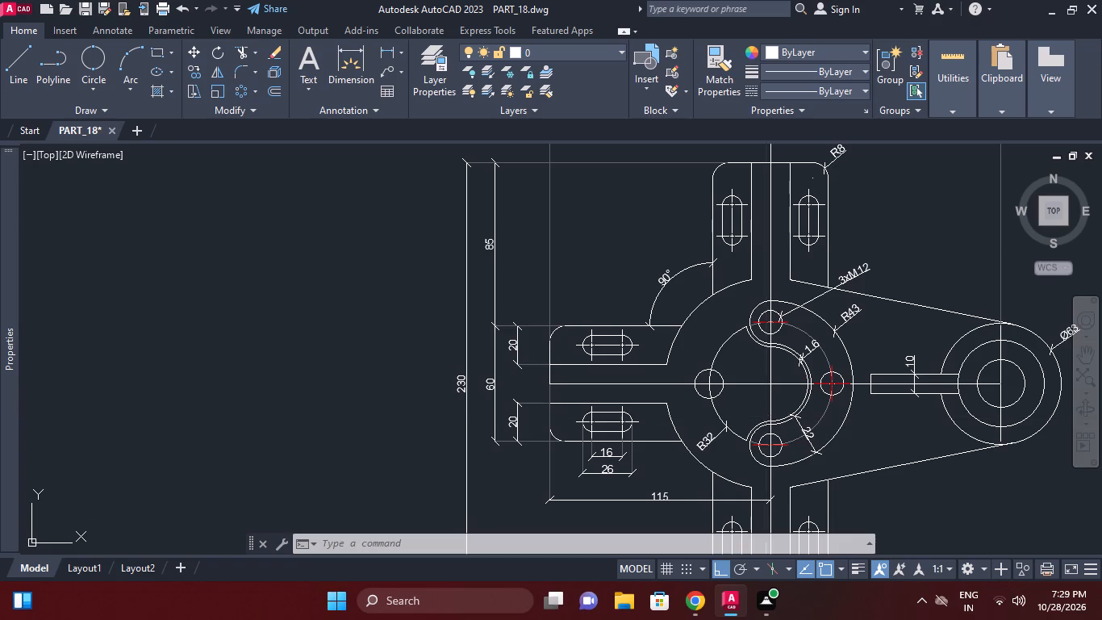
click(770, 383)
text(D)
key(space)
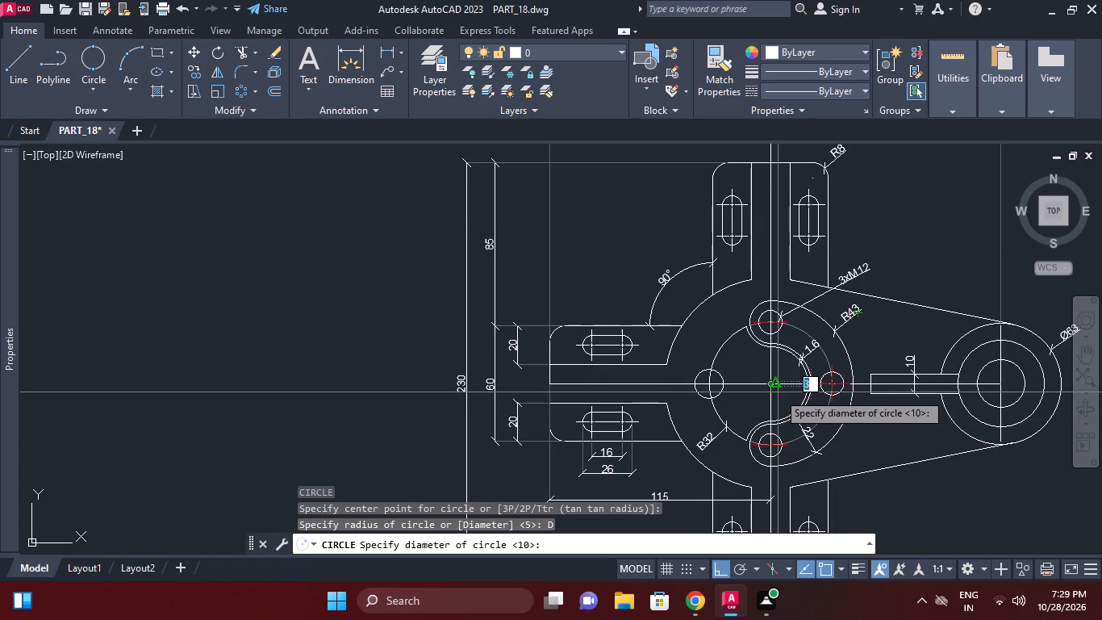
key(1)
key(5)
key(Return)
scroll(774, 386, up, 1)
key(Escape)
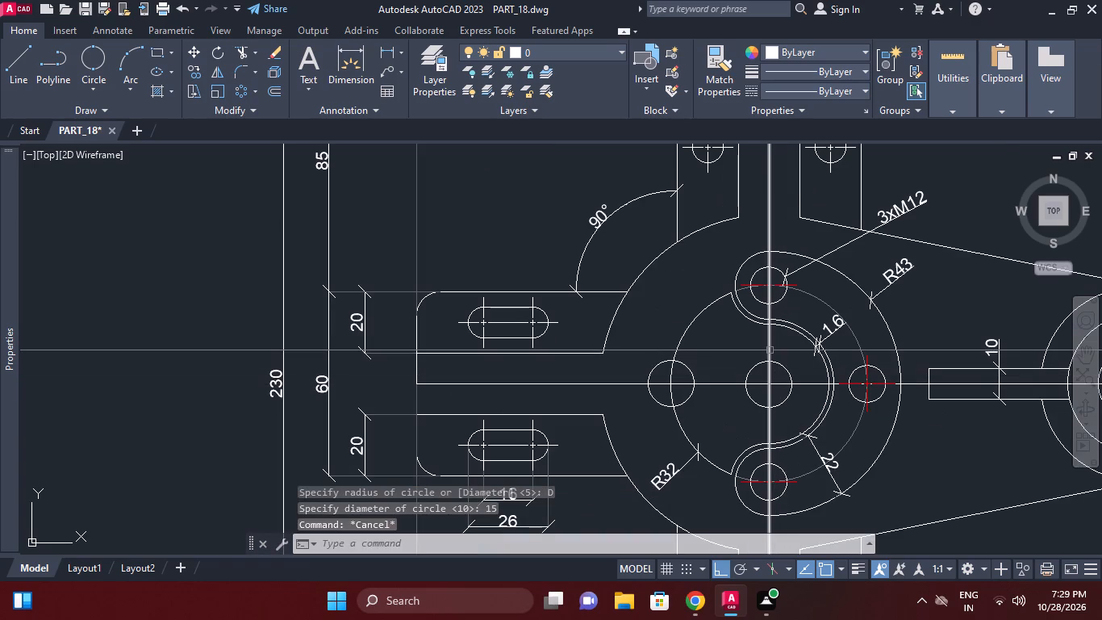
Draw a vertical construction line through the left quadrant of the diameter 15 central circle.
key(x)
key(l)
key(space)
key(v)
key(space)
click(750, 387)
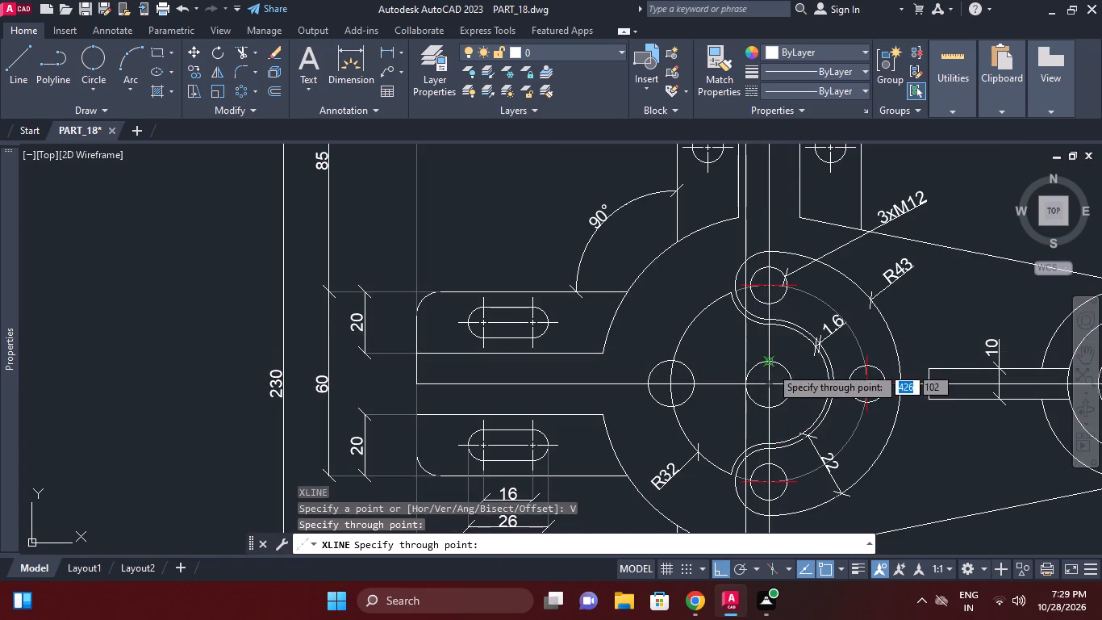
key(Escape)
Trim the recess's horizontal step line back to the new projection line, and trim that line above the outline and below the step.
scroll(770, 368, down, 1)
middle_drag(770, 368, 785, 433)
middle_drag(795, 304, 816, 453)
middle_drag(851, 314, 837, 396)
scroll(791, 273, up, 1)
middle_drag(778, 261, 775, 301)
key(Escape)
middle_drag(759, 284, 758, 306)
text(TR)
key(space)
key(space)
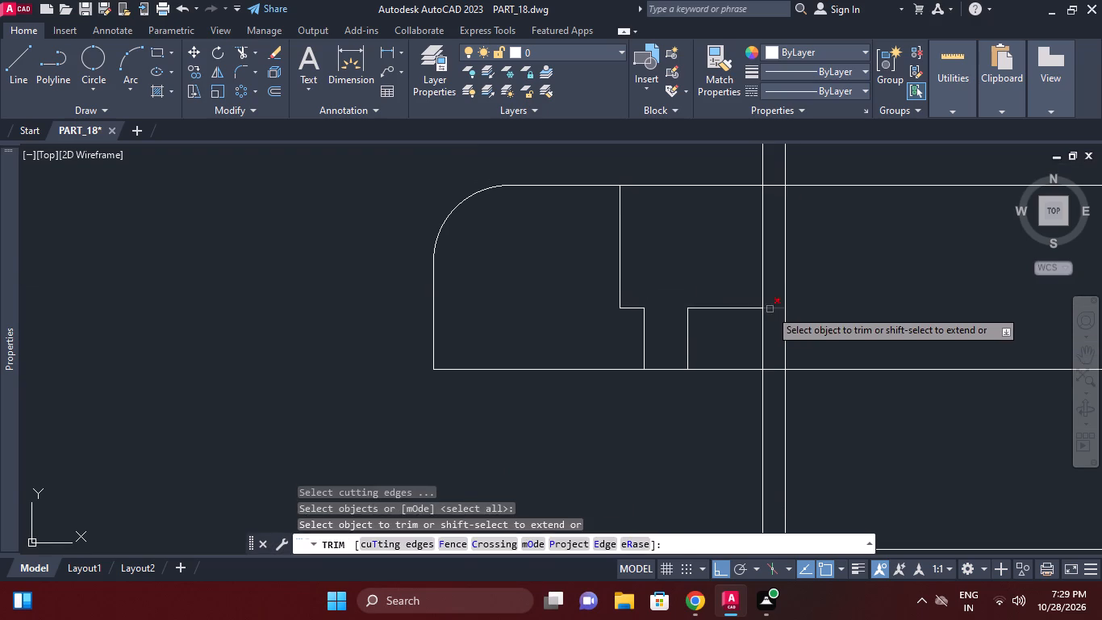
click(770, 309)
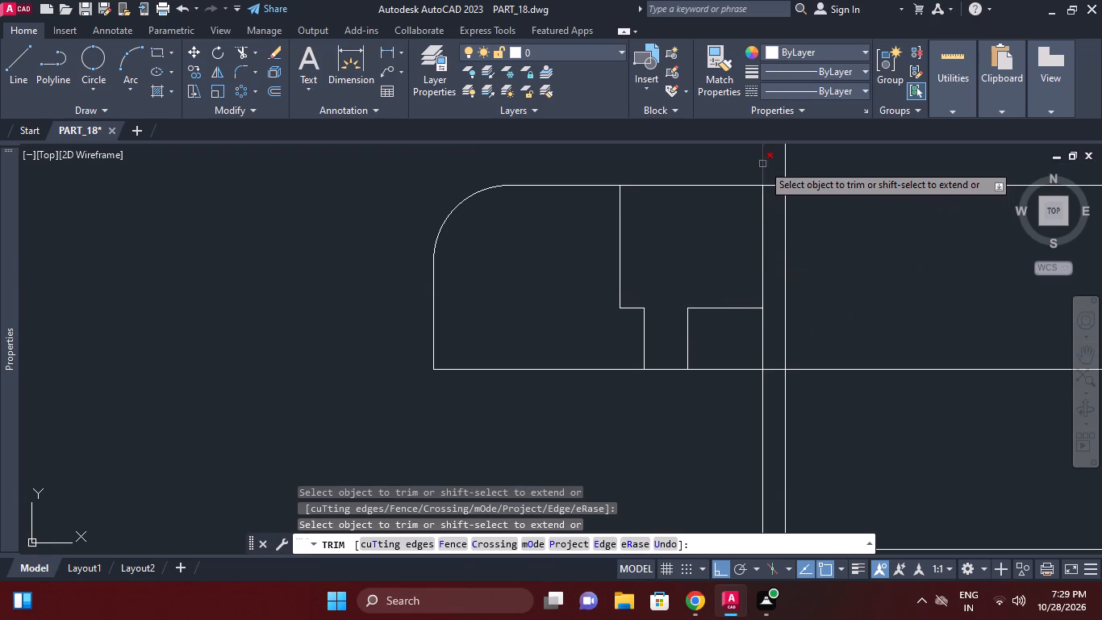
click(762, 164)
click(762, 343)
key(Escape)
scroll(818, 352, down, 1)
key(Escape)
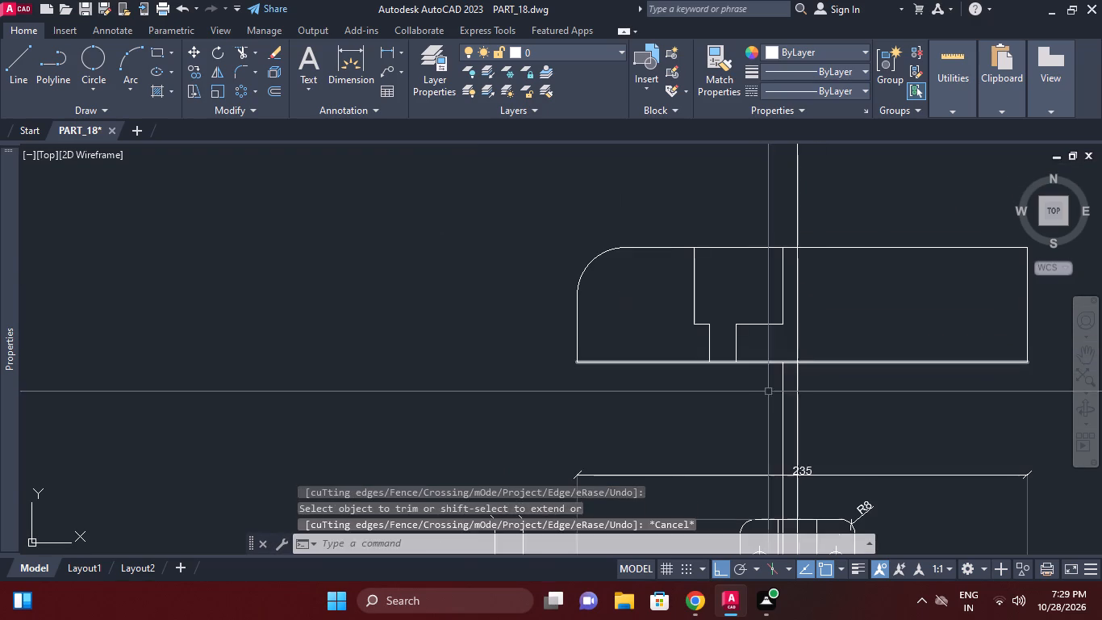
Erase the leftover projection line segment below the upper outline, left of the centre line.
key(e)
key(space)
click(787, 383)
right_click(783, 379)
click(783, 385)
right_click(783, 385)
Draw a vertical construction line through the right quadrant of the diameter 15 central circle.
middle_drag(857, 395, 847, 333)
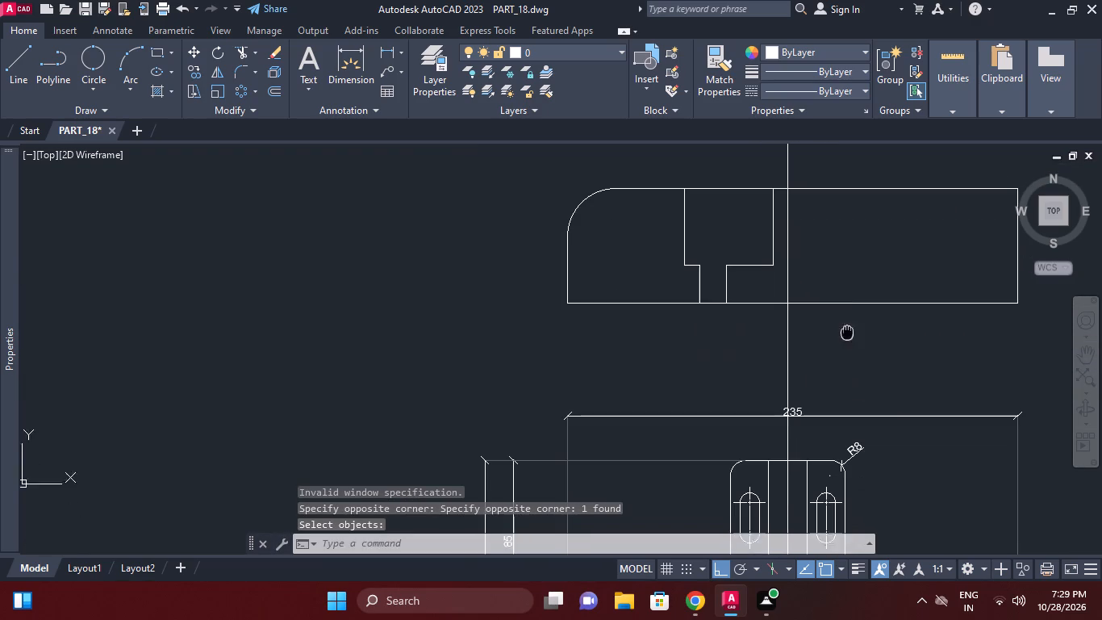
middle_drag(845, 346, 842, 329)
middle_drag(854, 358, 858, 321)
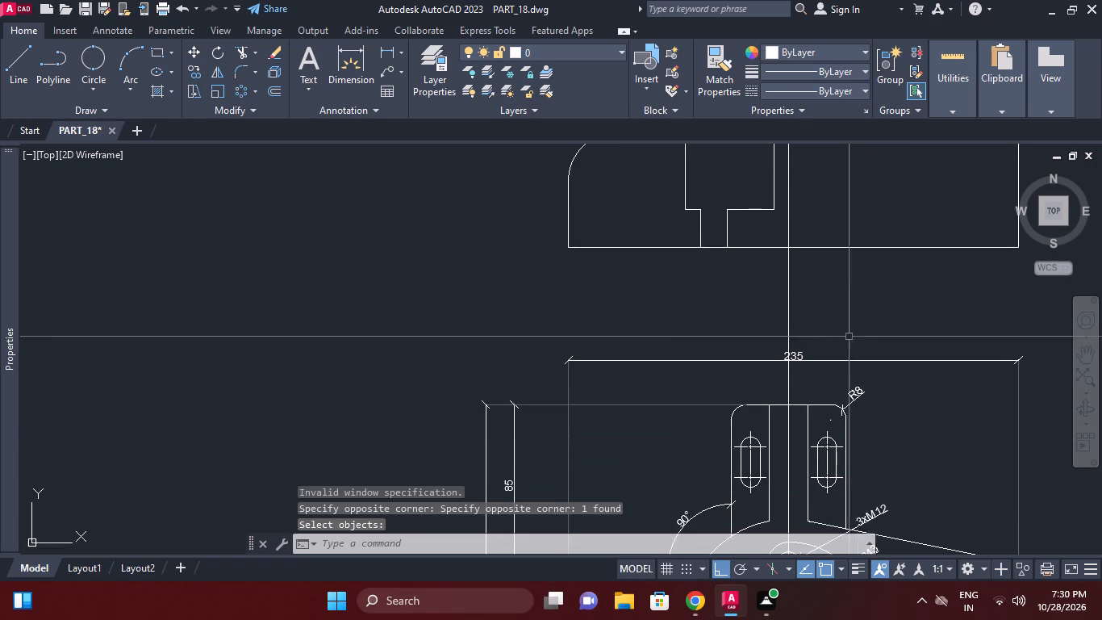
scroll(847, 337, down, 1)
middle_drag(860, 399, 860, 323)
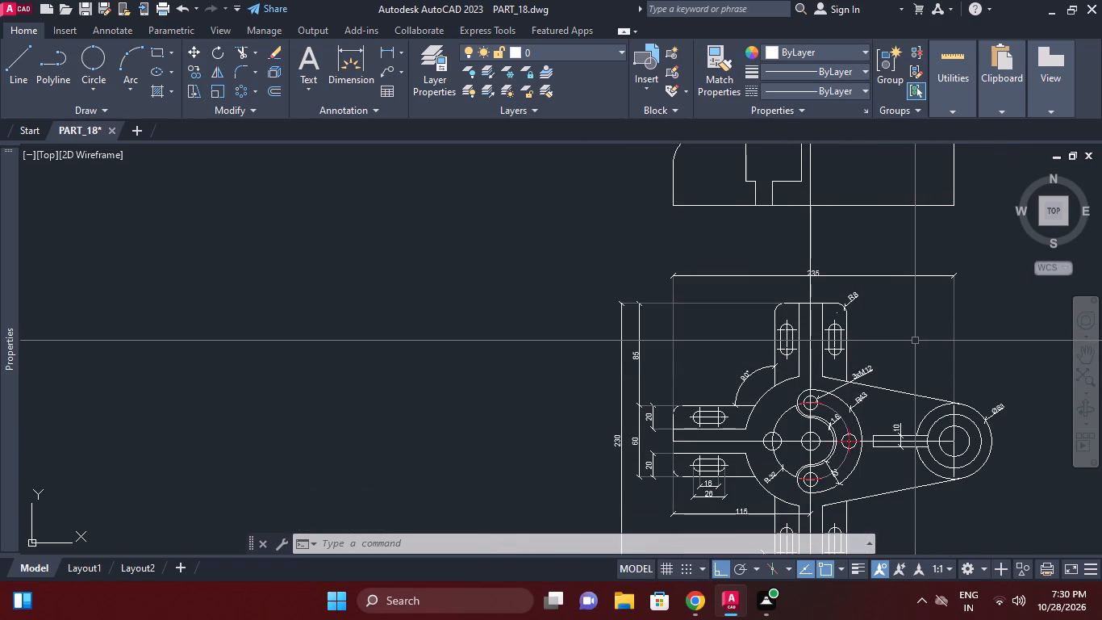
text(XL V)
key(space)
scroll(820, 451, up, 2)
click(820, 428)
scroll(916, 348, down, 1)
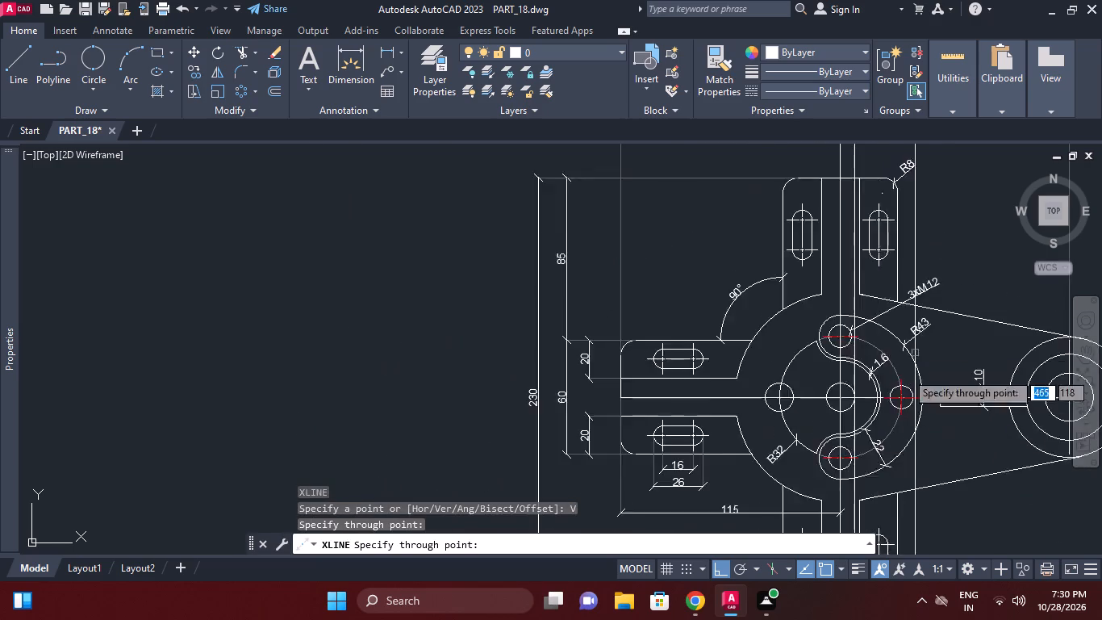
scroll(895, 390, down, 1)
middle_drag(915, 319, 870, 349)
right_click(888, 307)
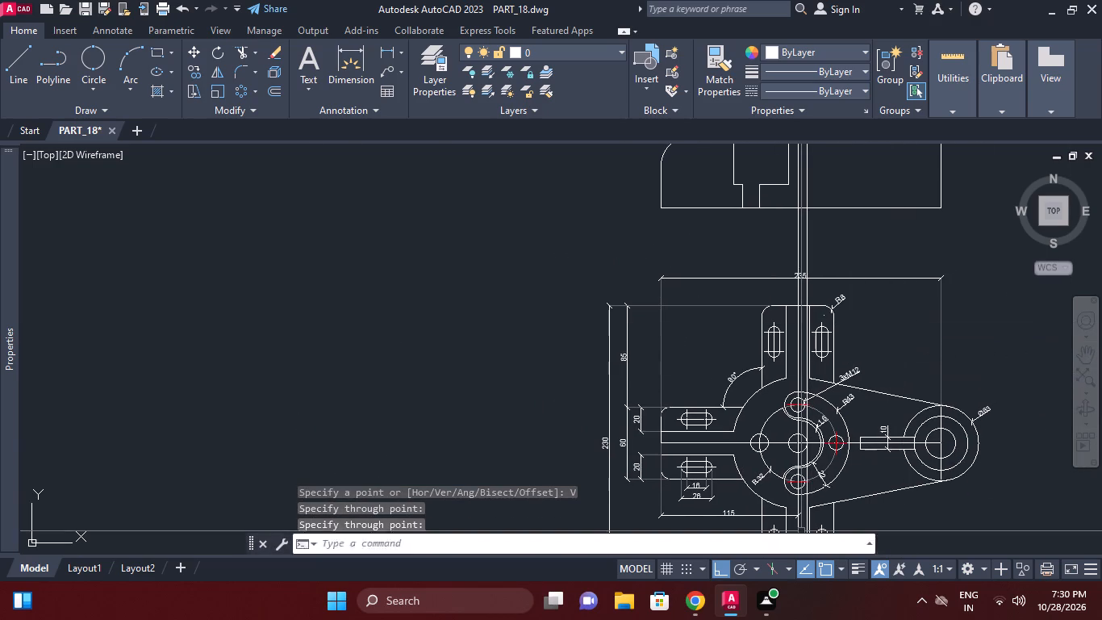
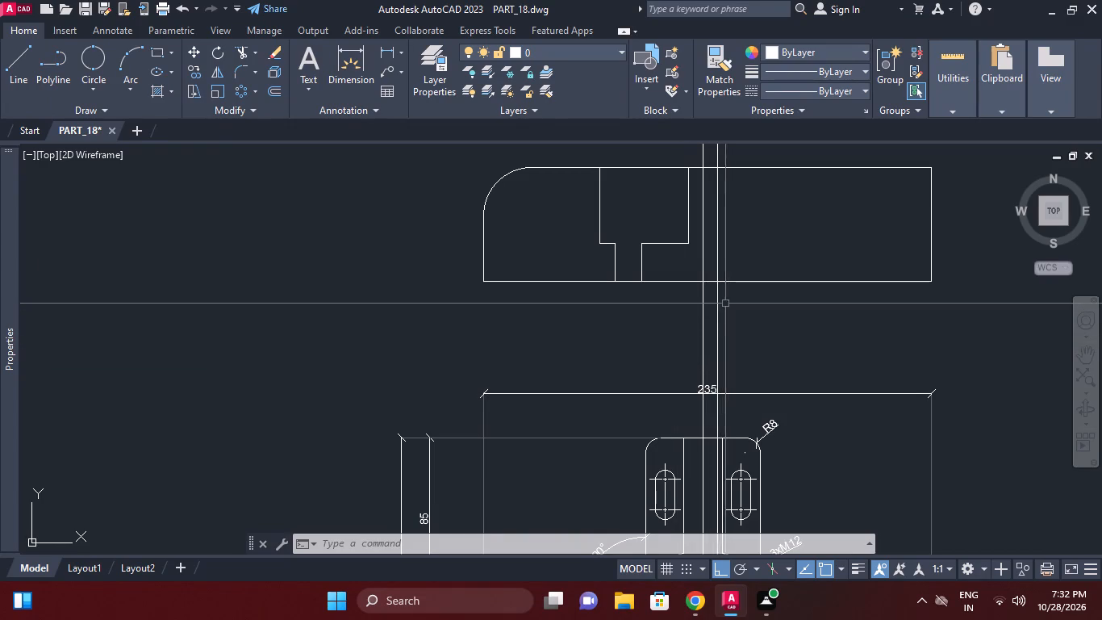
Draw a vertical construction line through the right quadrant of the outer arc of the 1.6-wide curved gap.
middle_drag(720, 291, 714, 179)
middle_drag(709, 339, 698, 203)
scroll(734, 428, up, 1)
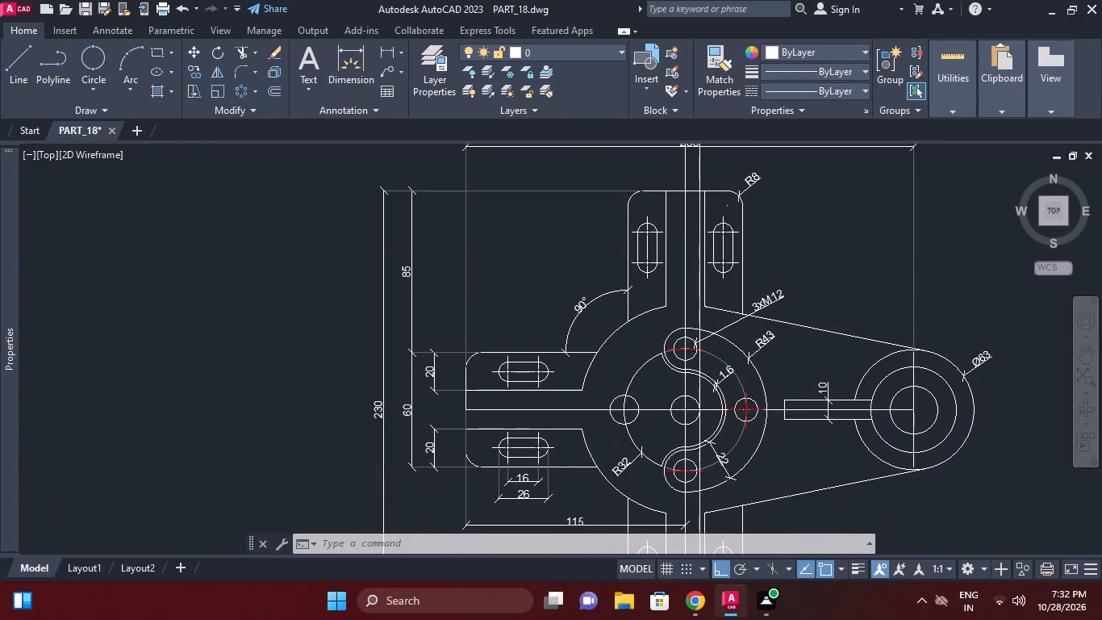
key(x)
key(space)
key(Escape)
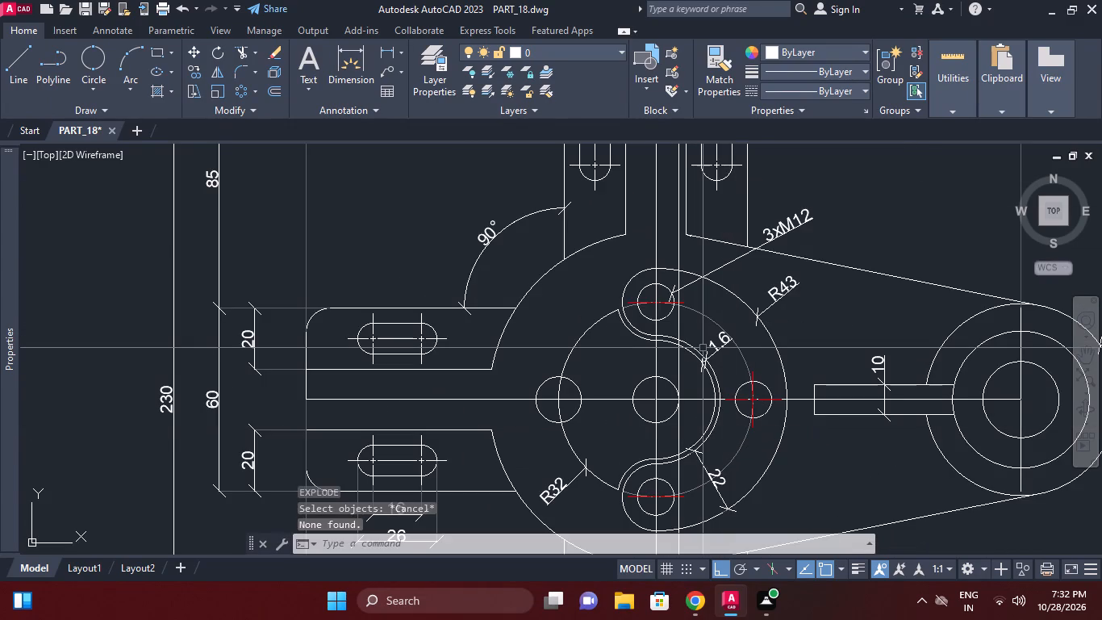
text(XL)
key(space)
key(v)
key(space)
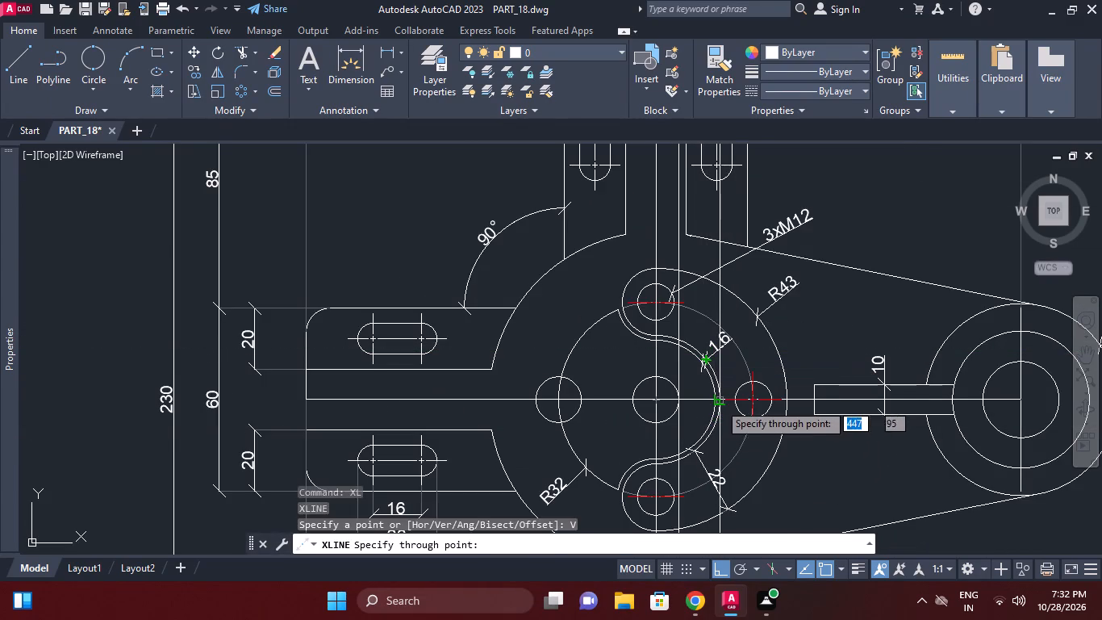
click(719, 403)
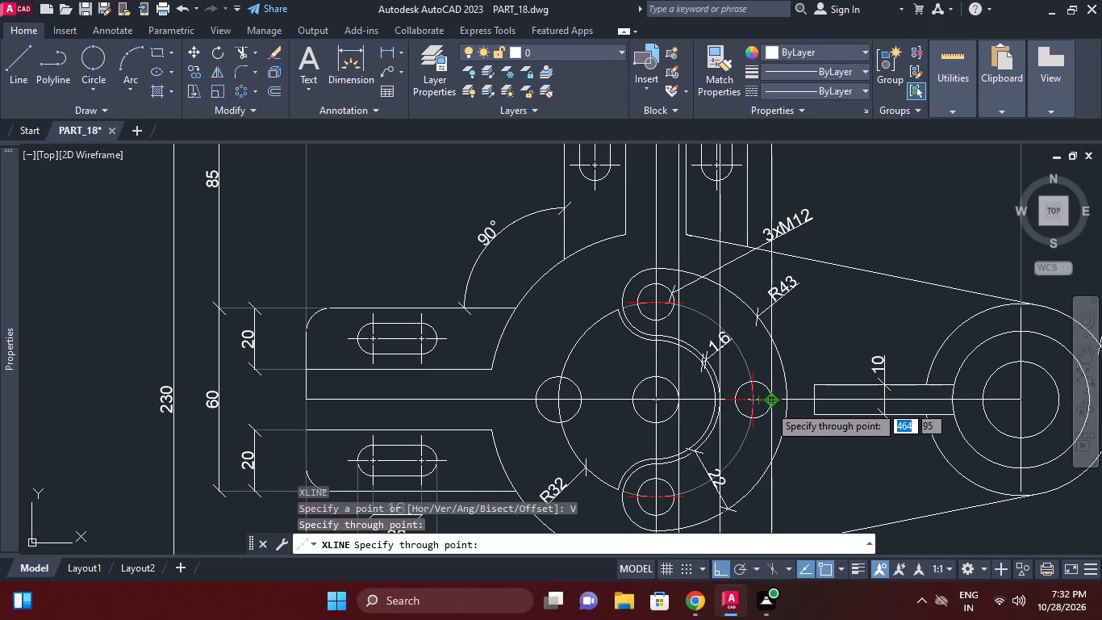
scroll(652, 228, down, 1)
middle_drag(652, 228, 658, 270)
key(Escape)
Offset the upper edge of the second view's outline 15 downward into the outline.
middle_drag(695, 220, 713, 360)
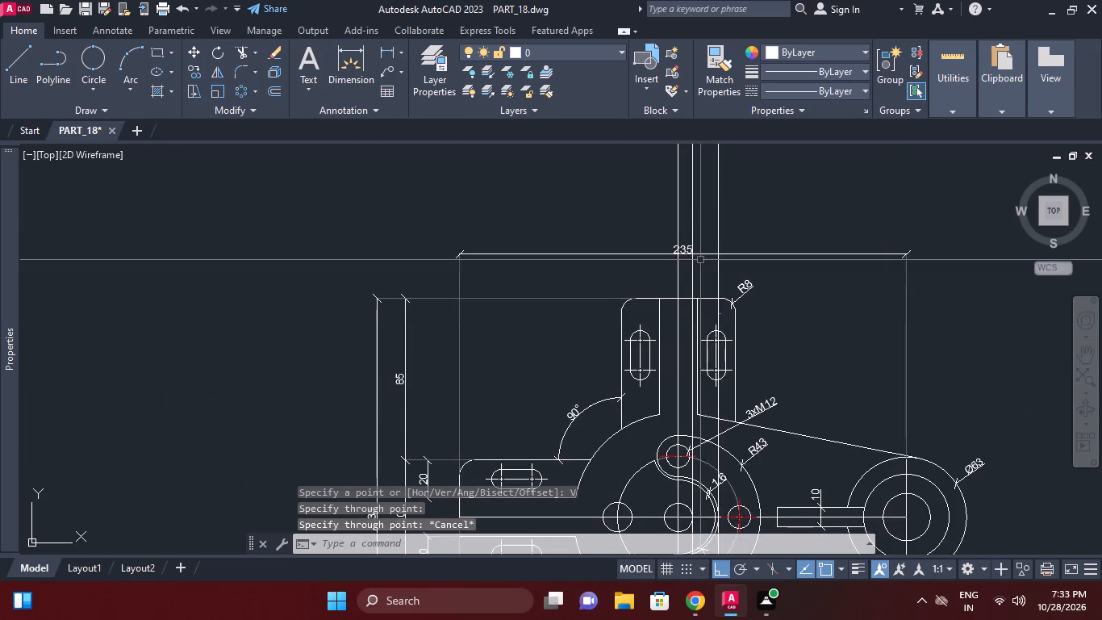
middle_drag(699, 208, 701, 327)
middle_drag(703, 241, 698, 315)
scroll(680, 252, up, 1)
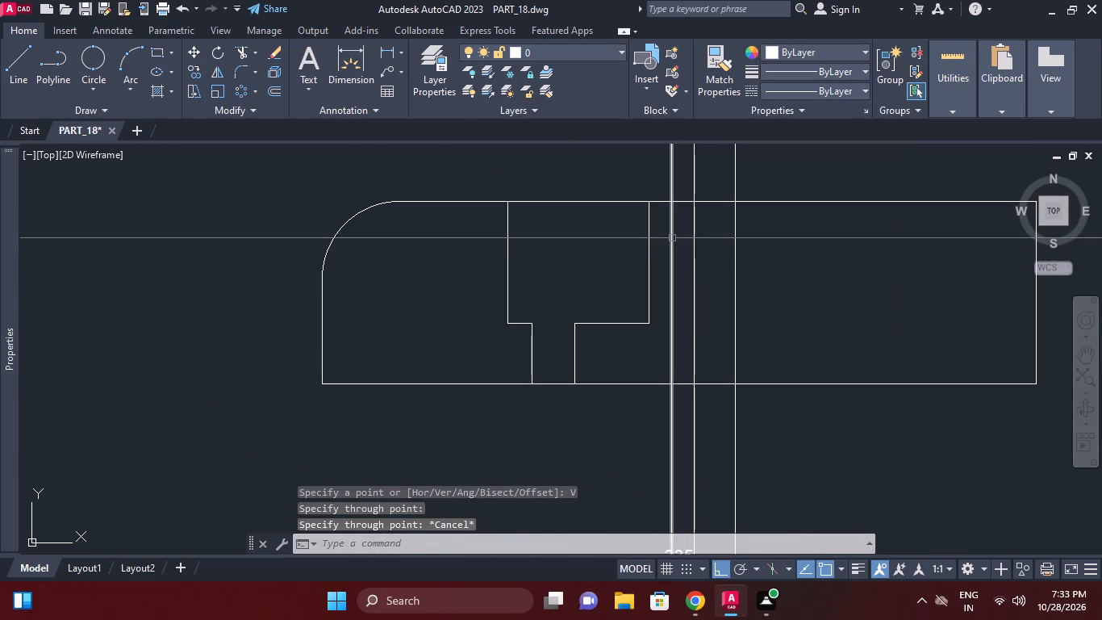
scroll(673, 237, down, 2)
middle_drag(676, 237, 687, 225)
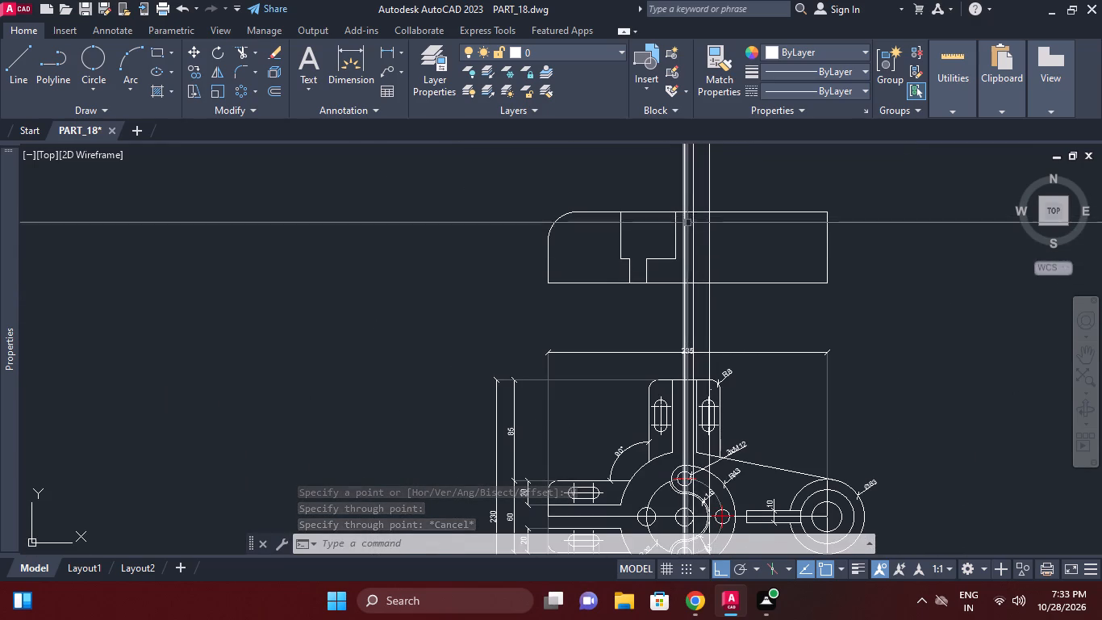
scroll(693, 237, up, 1)
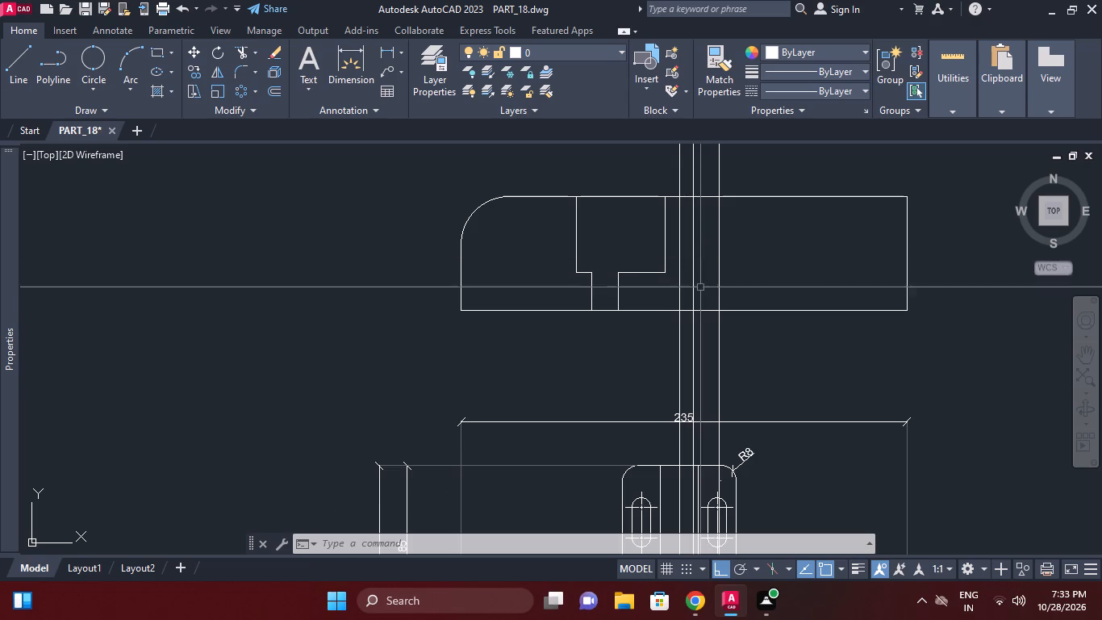
text(O 15)
key(Return)
click(756, 196)
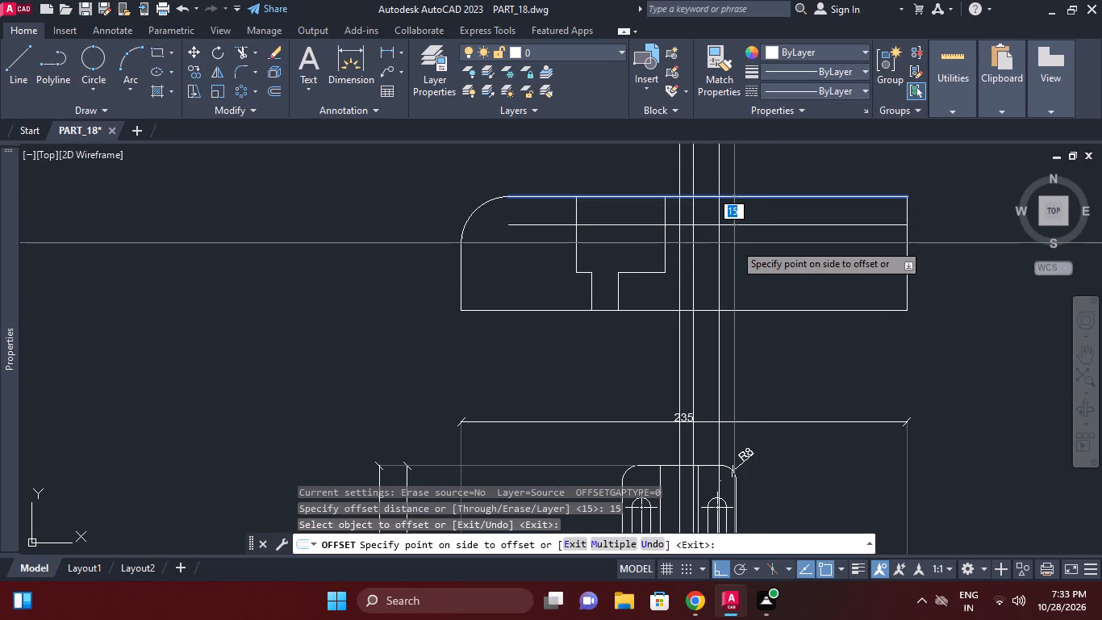
click(734, 243)
key(Escape)
Trim the offset line between the recess's right wall and the centre line, and erase its remaining piece on the left.
middle_drag(662, 206, 658, 228)
scroll(684, 241, up, 1)
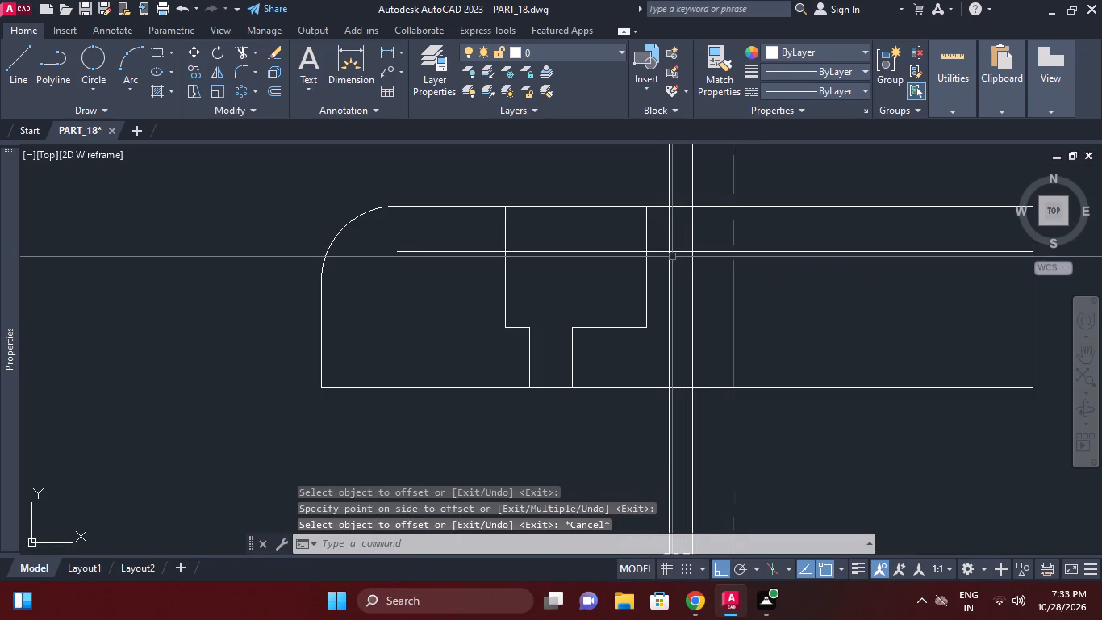
key(t)
key(r)
key(space)
key(space)
click(657, 252)
key(Escape)
drag(600, 258, 594, 248)
click(568, 227)
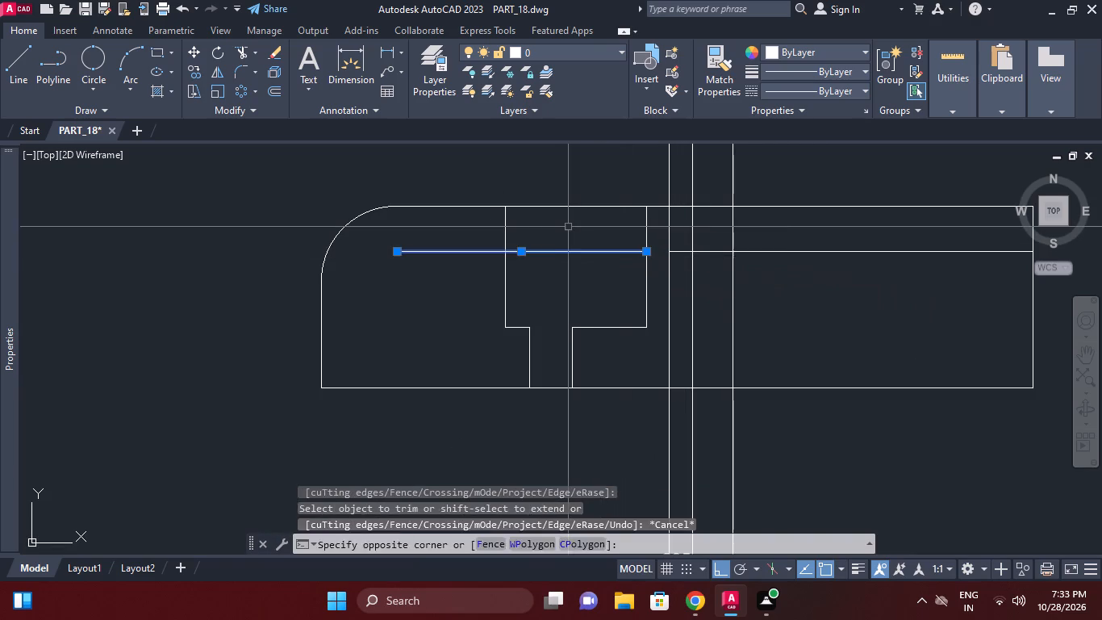
key(e)
key(space)
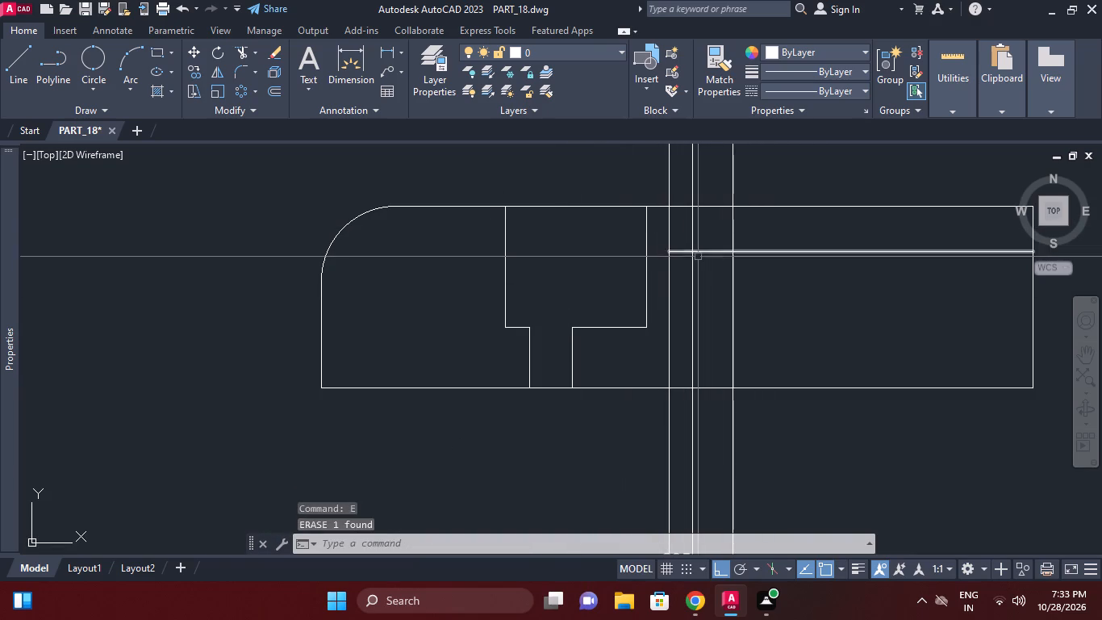
Trim the offset line between the central hole's right projection line and the outer arc's projection line.
key(Escape)
key(t)
key(r)
key(space)
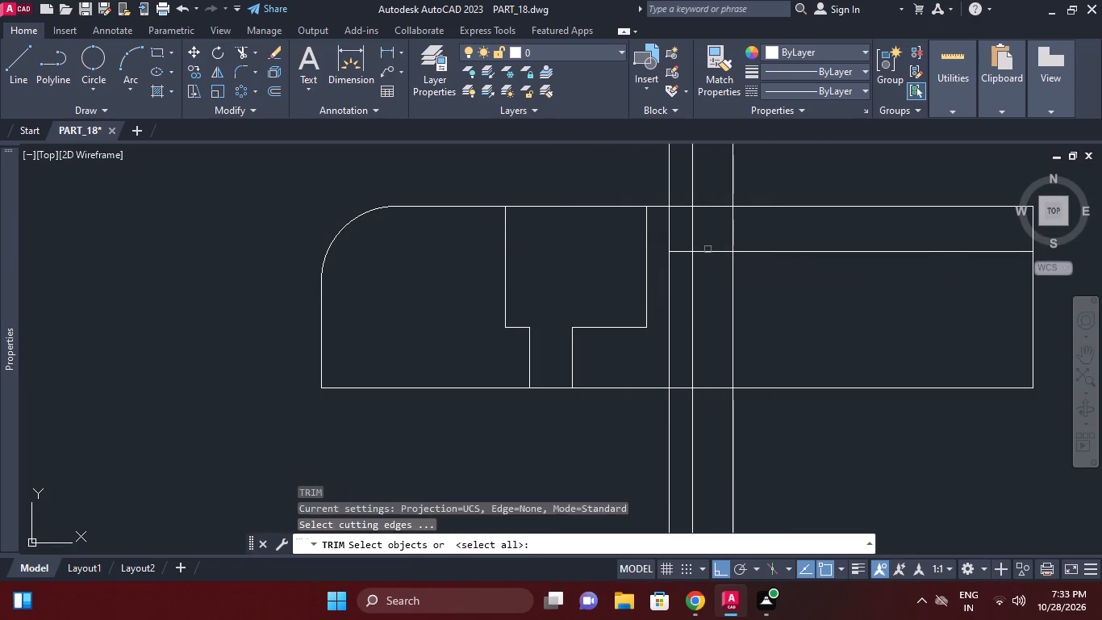
key(space)
click(708, 249)
key(Escape)
Trim the centre line and the central hole's right projection line above the upper edge of the outline.
key(space)
click(682, 204)
key(space)
click(688, 192)
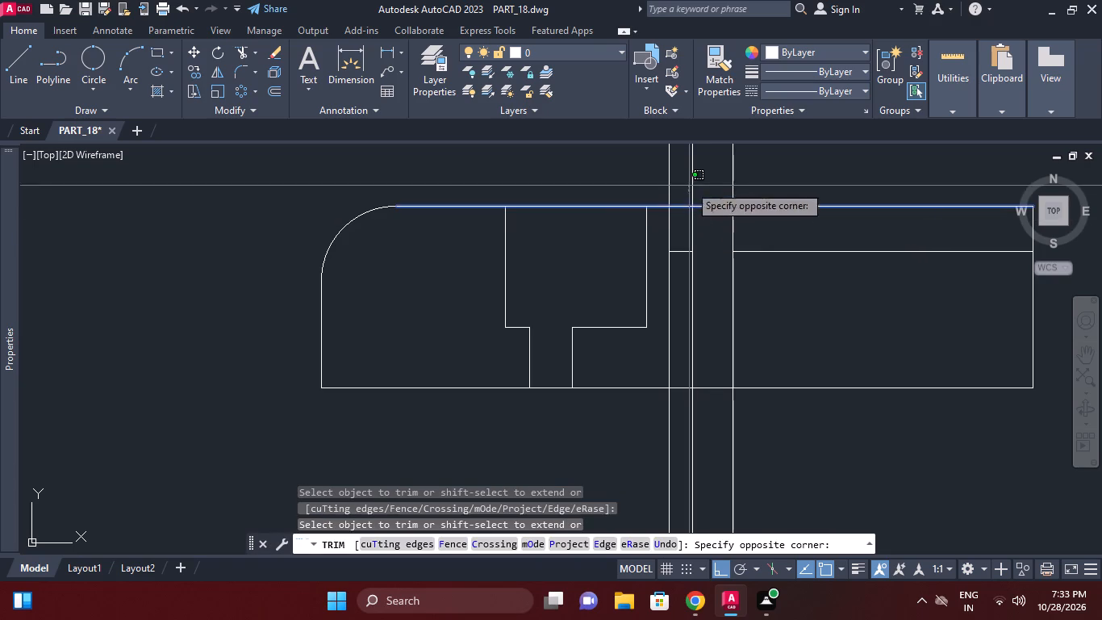
click(623, 150)
click(694, 179)
click(652, 154)
right_click(652, 154)
key(Escape)
key(Escape)
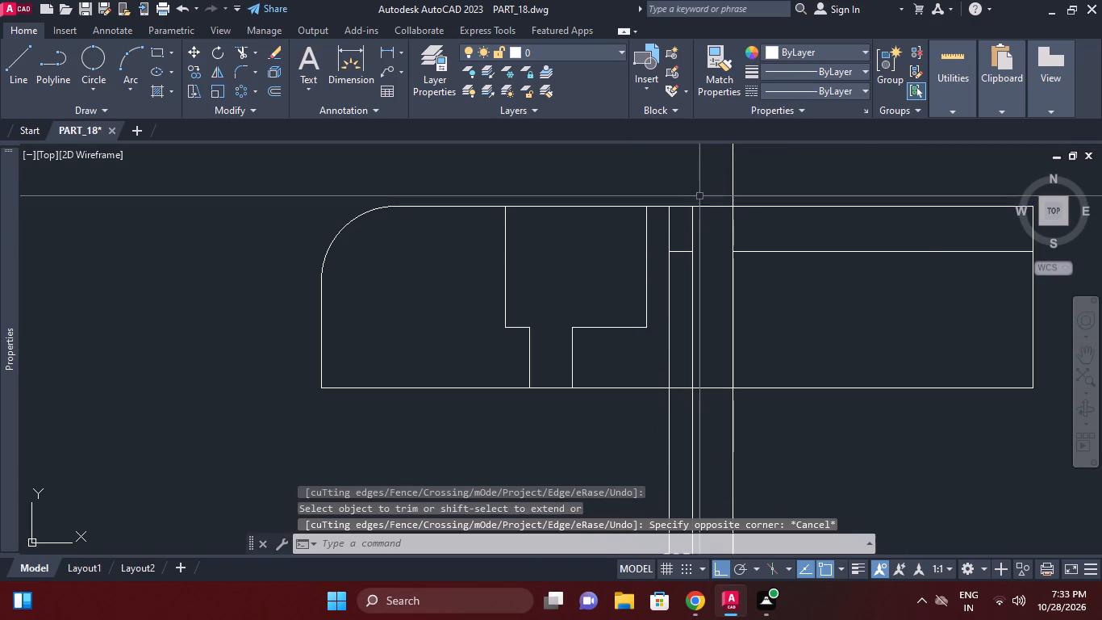
Change the colour of the vertical centre line to red.
middle_drag(689, 245, 699, 221)
scroll(720, 262, down, 2)
middle_drag(720, 258, 723, 232)
middle_drag(768, 272, 757, 266)
click(703, 288)
middle_drag(718, 400, 720, 300)
key(Escape)
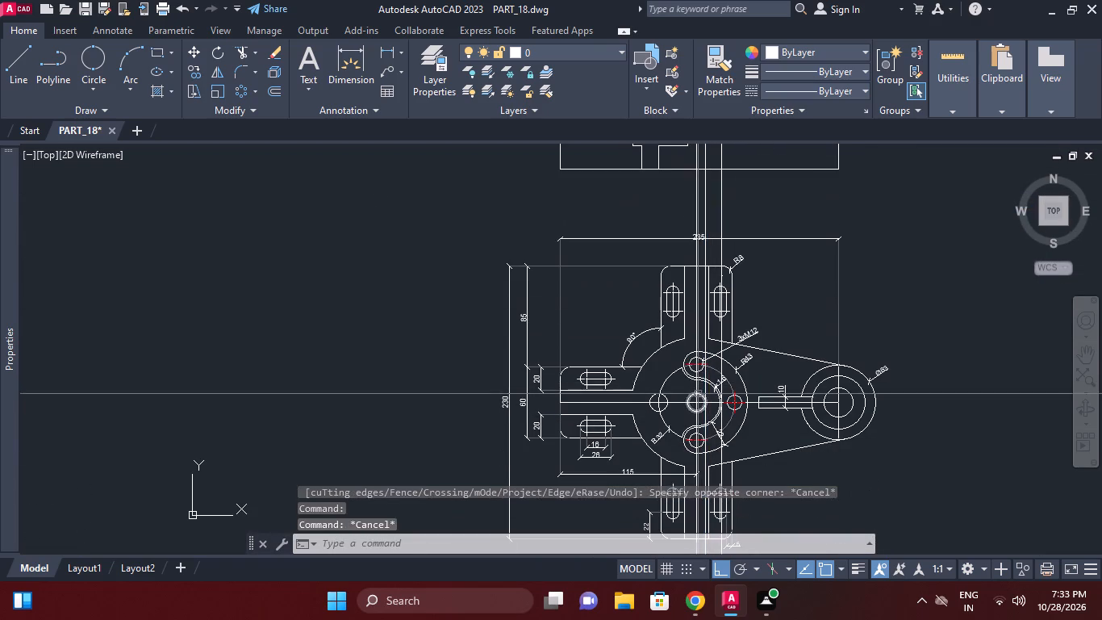
click(694, 387)
click(822, 53)
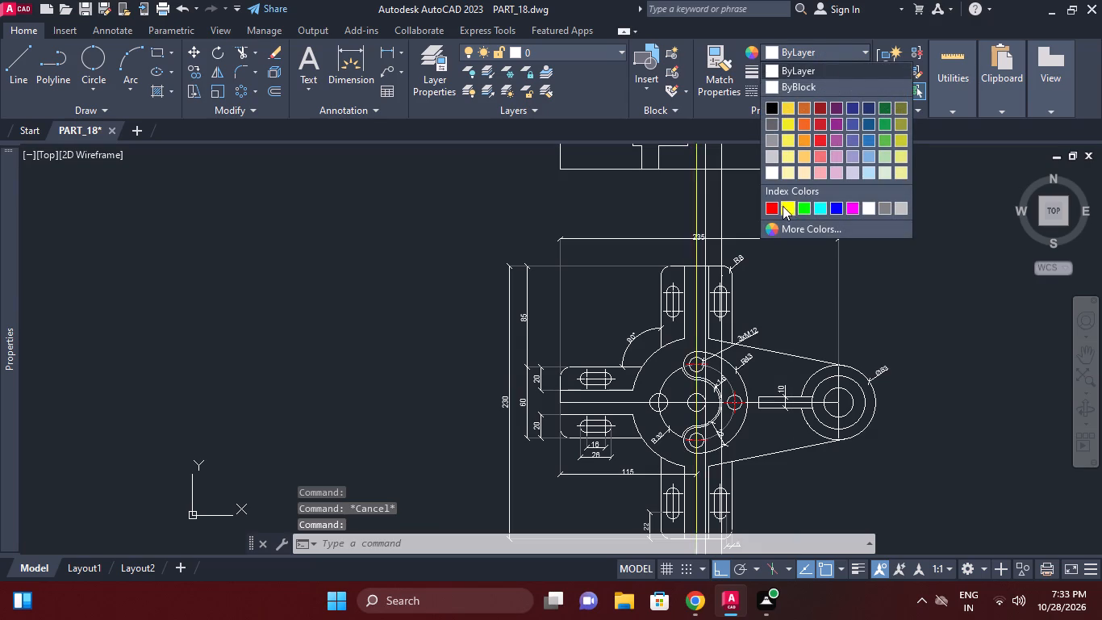
click(777, 206)
key(Escape)
Extend the short offset line at the centre line to reach the outer arc's projection line.
middle_drag(666, 216, 688, 345)
scroll(712, 254, up, 2)
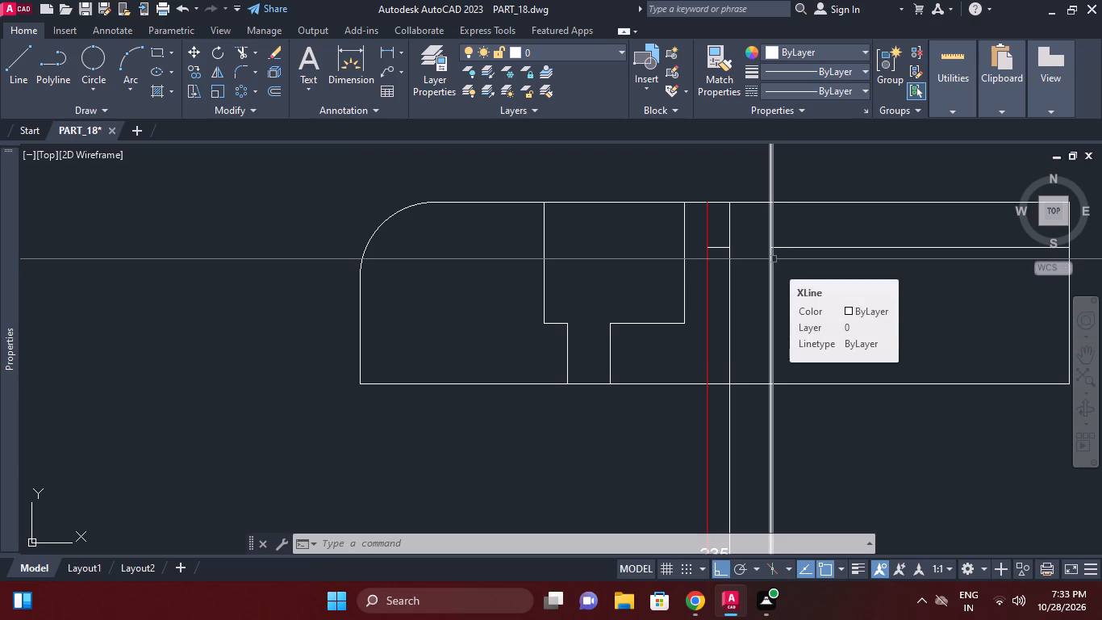
scroll(738, 266, down, 1)
middle_drag(735, 240, 725, 118)
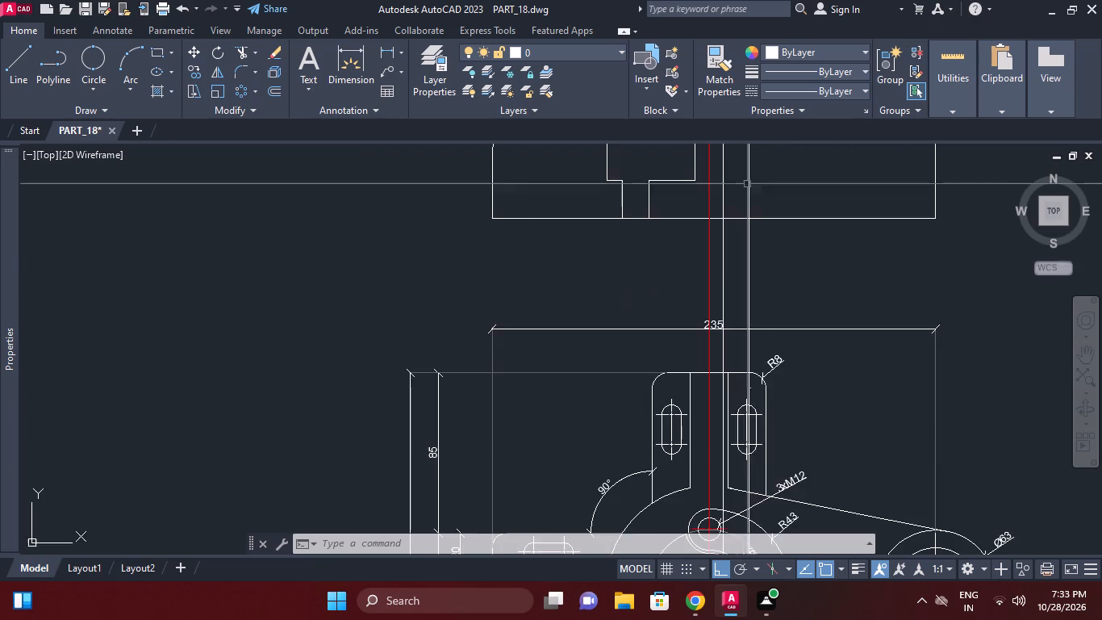
middle_drag(781, 330, 782, 191)
middle_drag(782, 270, 766, 352)
middle_drag(768, 287, 761, 398)
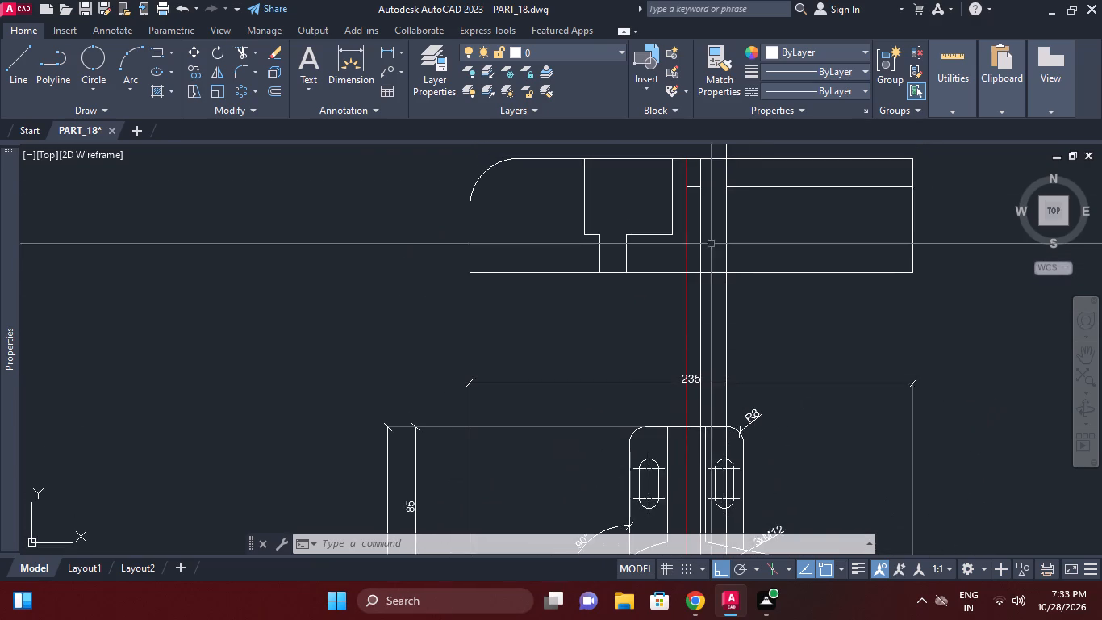
middle_drag(710, 246, 709, 279)
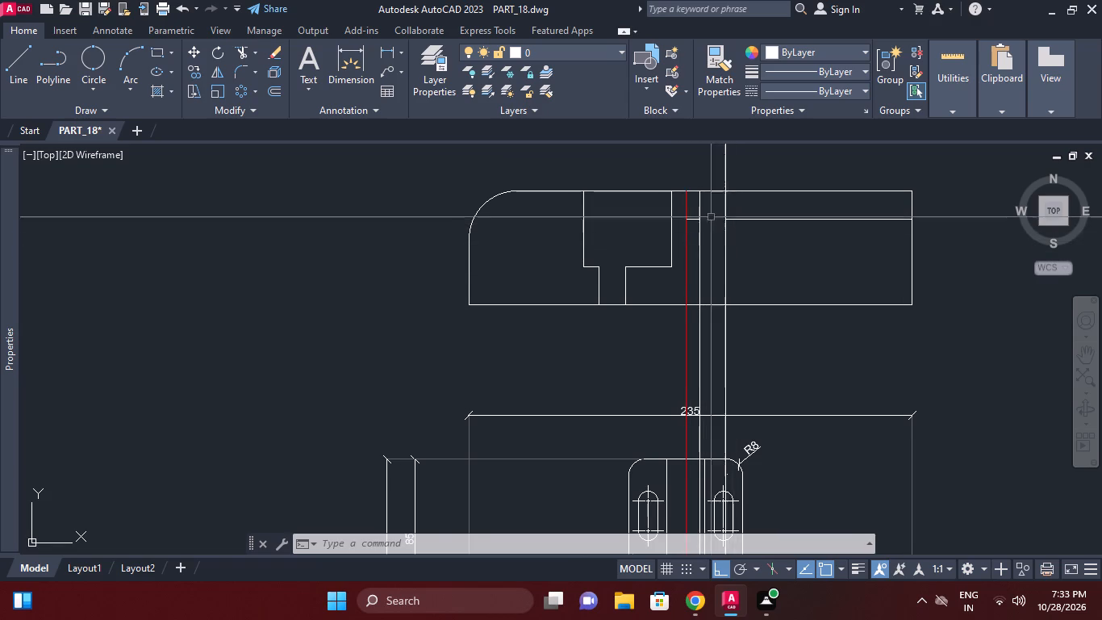
middle_drag(710, 217, 705, 234)
scroll(703, 237, up, 1)
key(Escape)
key(e)
key(x)
key(space)
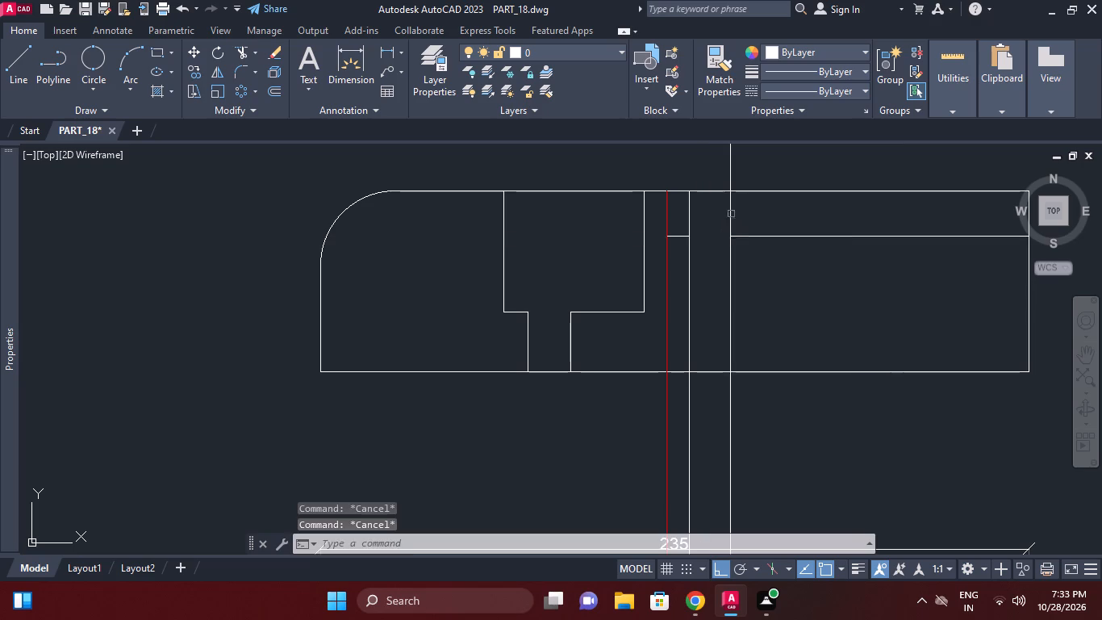
click(730, 210)
key(space)
click(681, 237)
key(Escape)
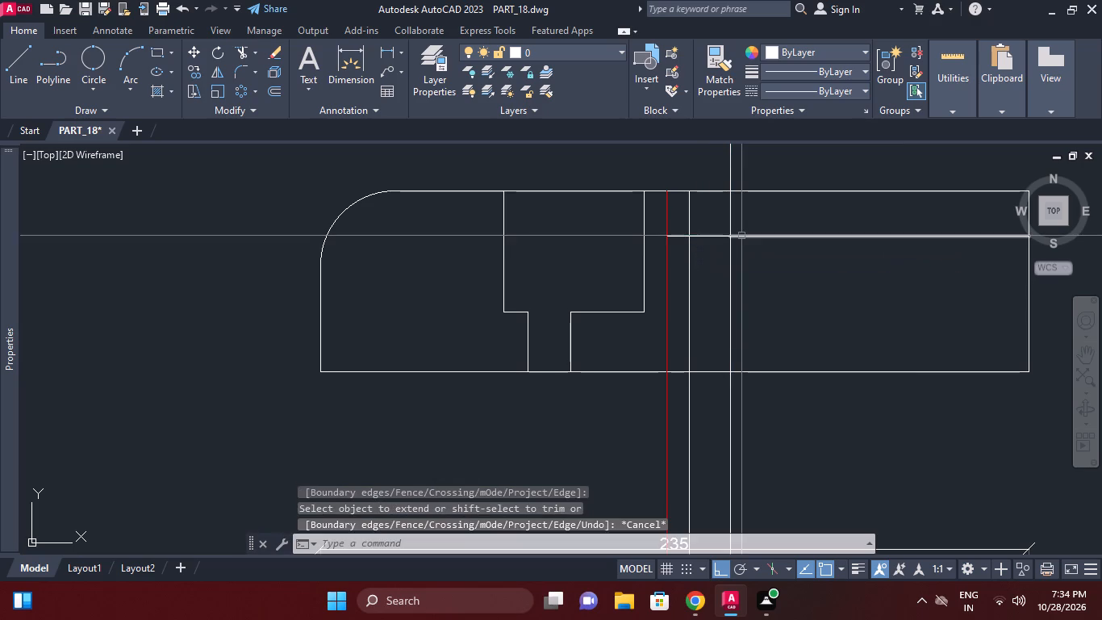
Erase the piece of the offset line to the right of the outer arc's projection line.
click(740, 235)
key(e)
key(space)
middle_drag(766, 243, 758, 259)
key(Escape)
Trim the outer arc's projection line above the upper edge of the outline.
middle_drag(724, 218, 724, 240)
key(t)
key(r)
key(space)
click(739, 226)
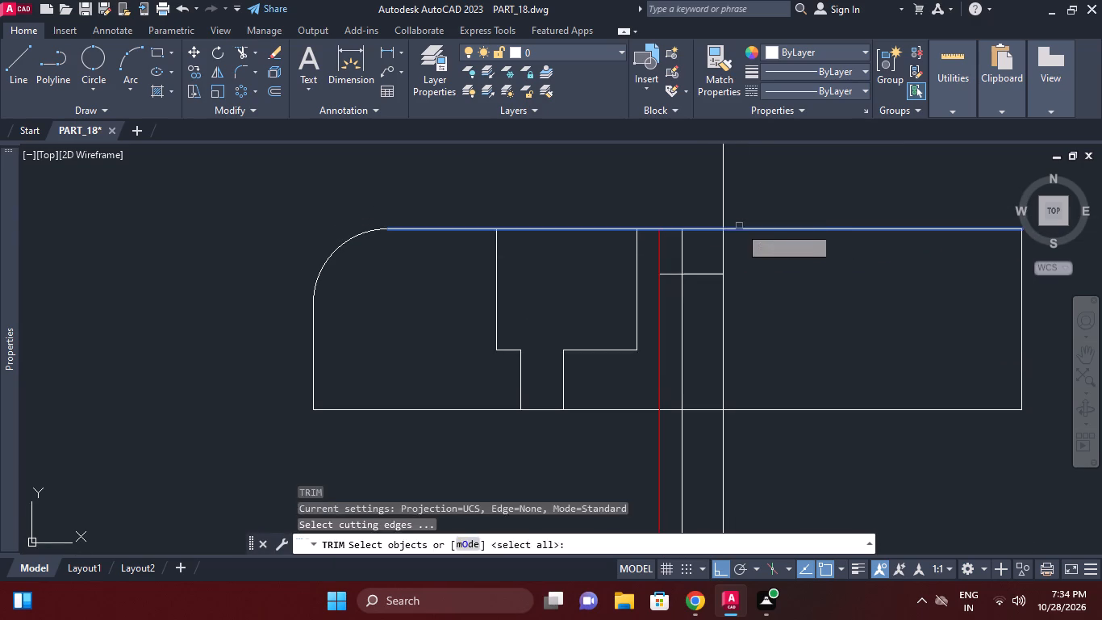
key(space)
click(726, 212)
click(692, 194)
right_click(691, 193)
key(Escape)
middle_click(808, 266)
key(Escape)
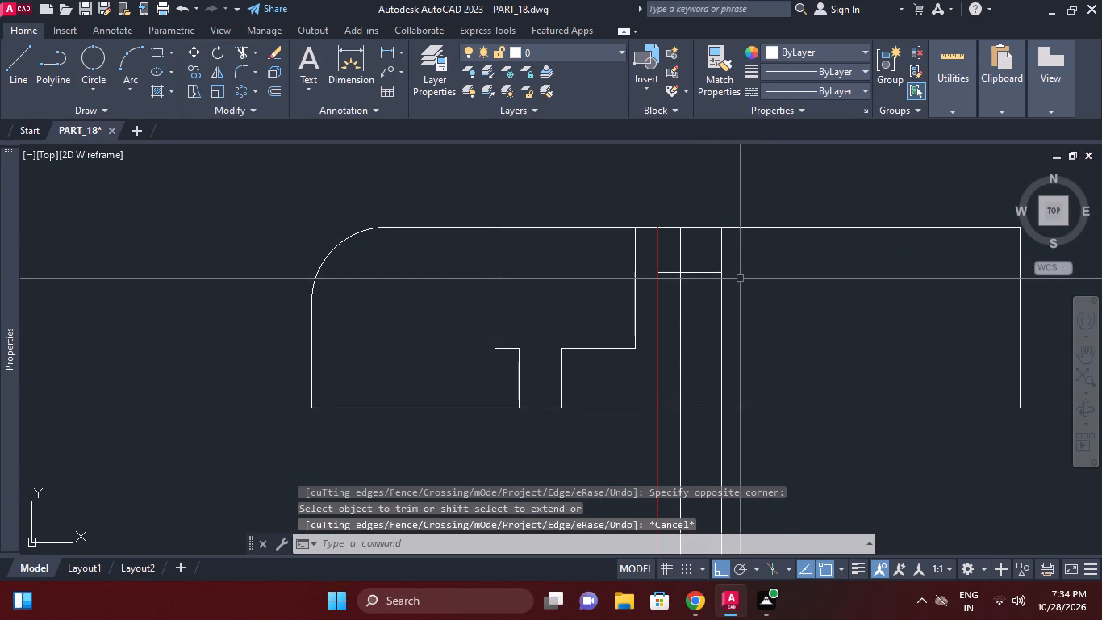
Trim the outer arc's projection line between the short step line and the lower edge of the outline.
middle_click(729, 287)
key(Escape)
key(t)
key(r)
key(space)
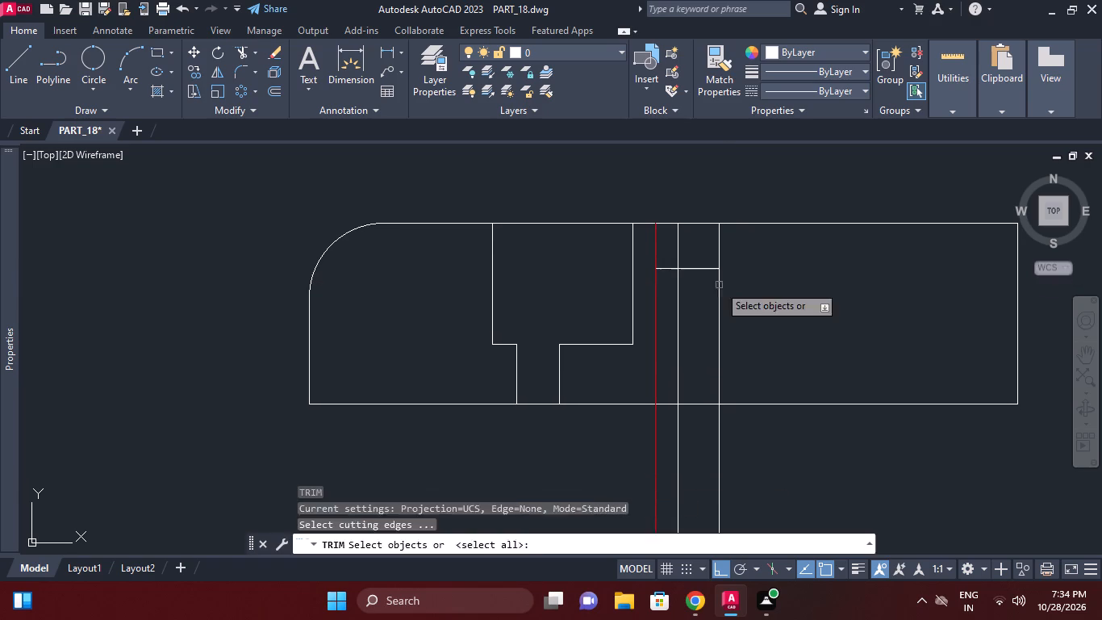
key(space)
click(718, 283)
scroll(749, 272, down, 1)
key(Escape)
Erase the leftover piece of the outer arc's projection line below the second view's outline.
middle_click(746, 344)
key(e)
key(space)
click(723, 367)
right_click(723, 367)
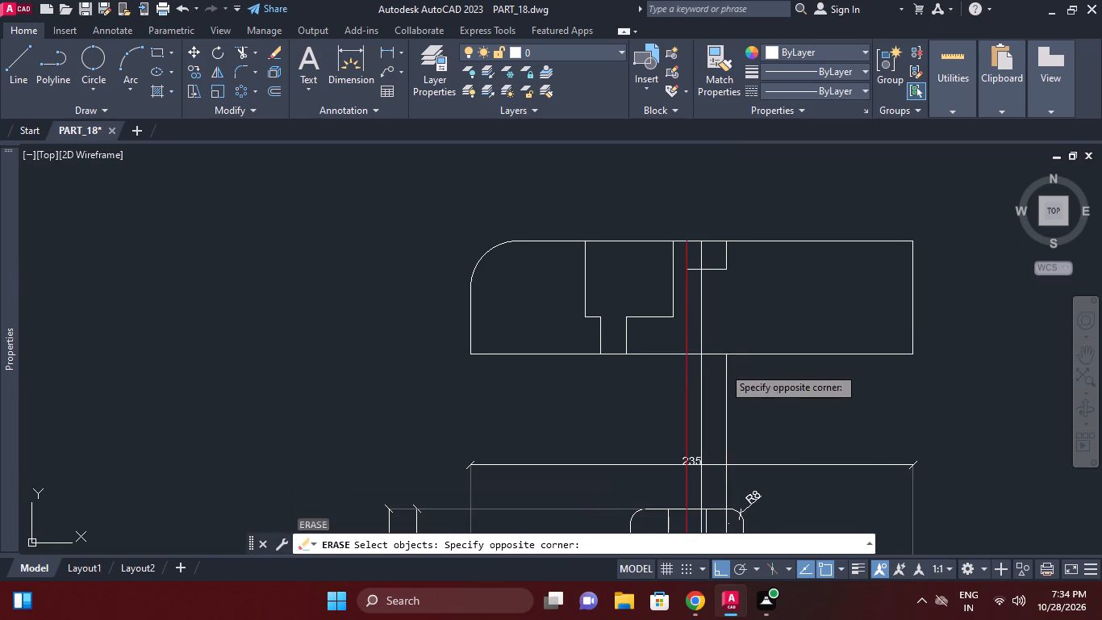
double_click(727, 363)
right_click(728, 367)
middle_drag(759, 309, 759, 326)
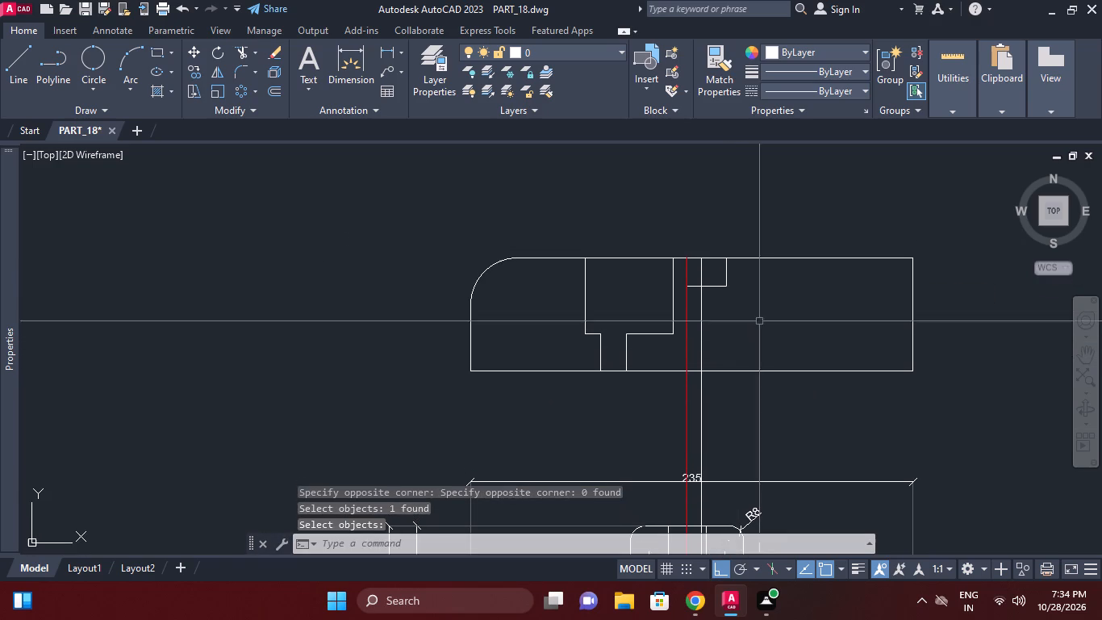
Trim the central hole's right projection line above the short step line.
key(t)
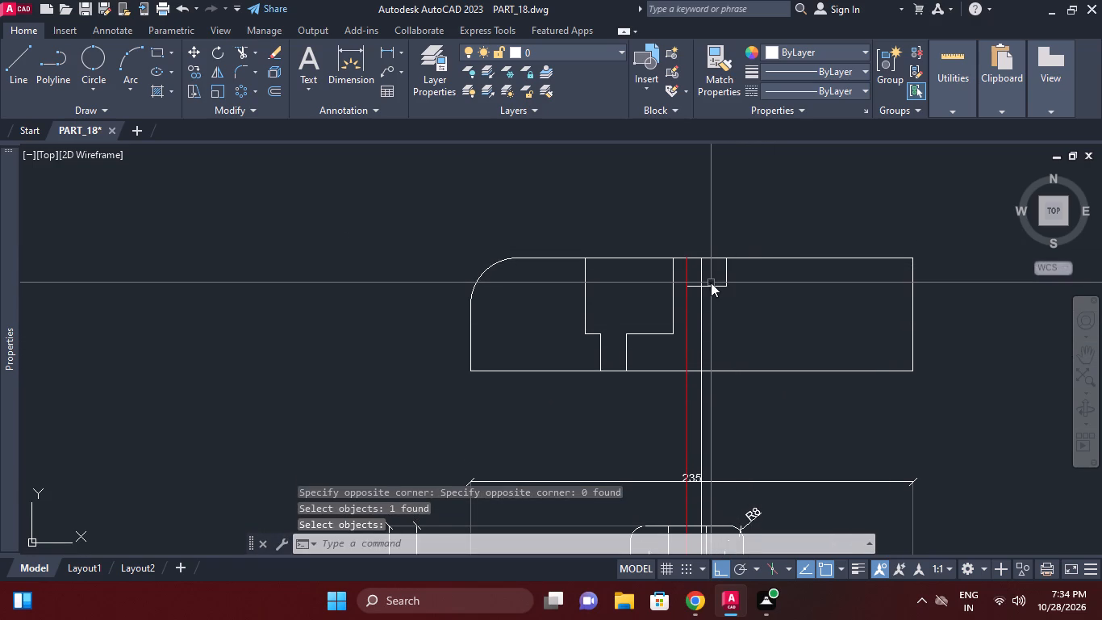
text(R)
key(space)
click(709, 285)
key(space)
click(703, 274)
key(Escape)
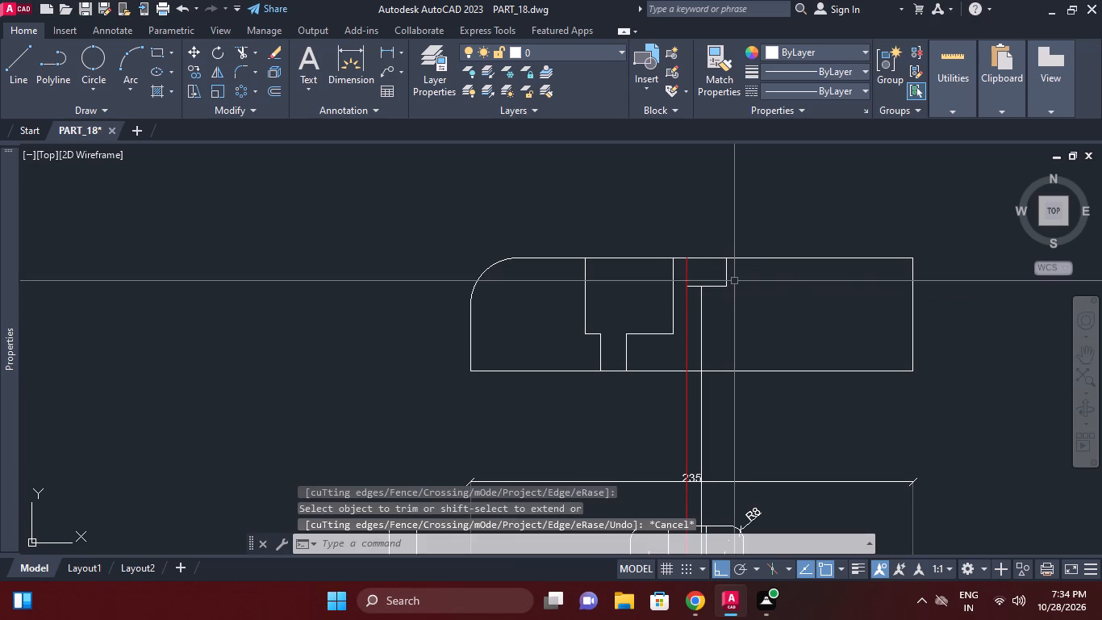
Place a vertical construction line through the point where the red centre line meets the second view's upper edge.
middle_click(782, 346)
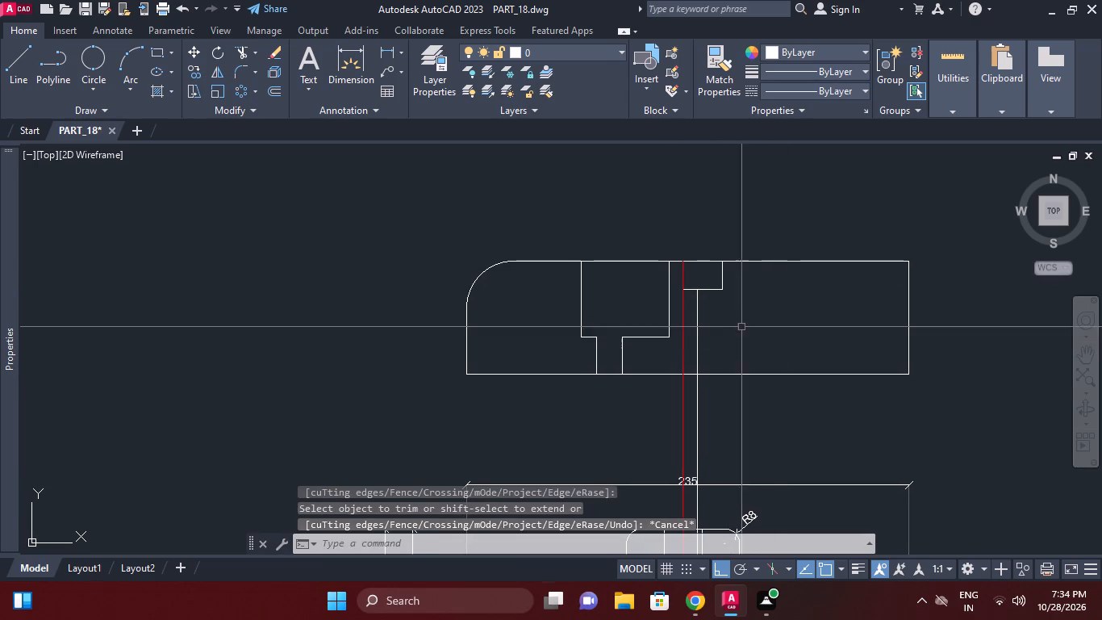
middle_drag(754, 322, 750, 331)
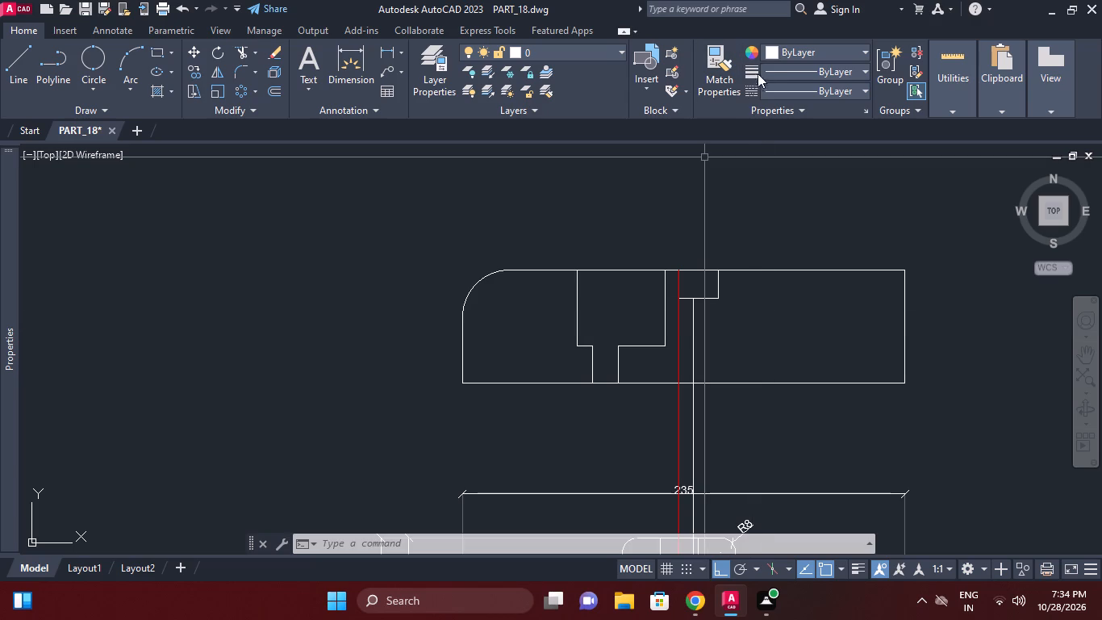
middle_drag(744, 295, 748, 288)
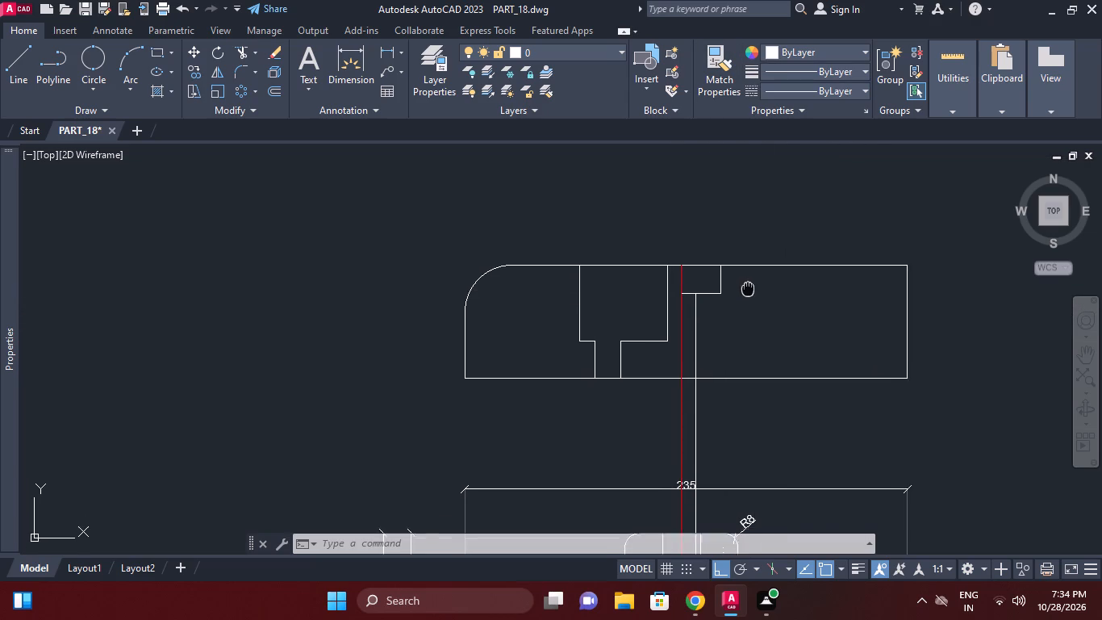
middle_drag(748, 288, 753, 274)
scroll(688, 287, up, 1)
scroll(750, 312, down, 1)
middle_drag(750, 312, 749, 275)
key(Escape)
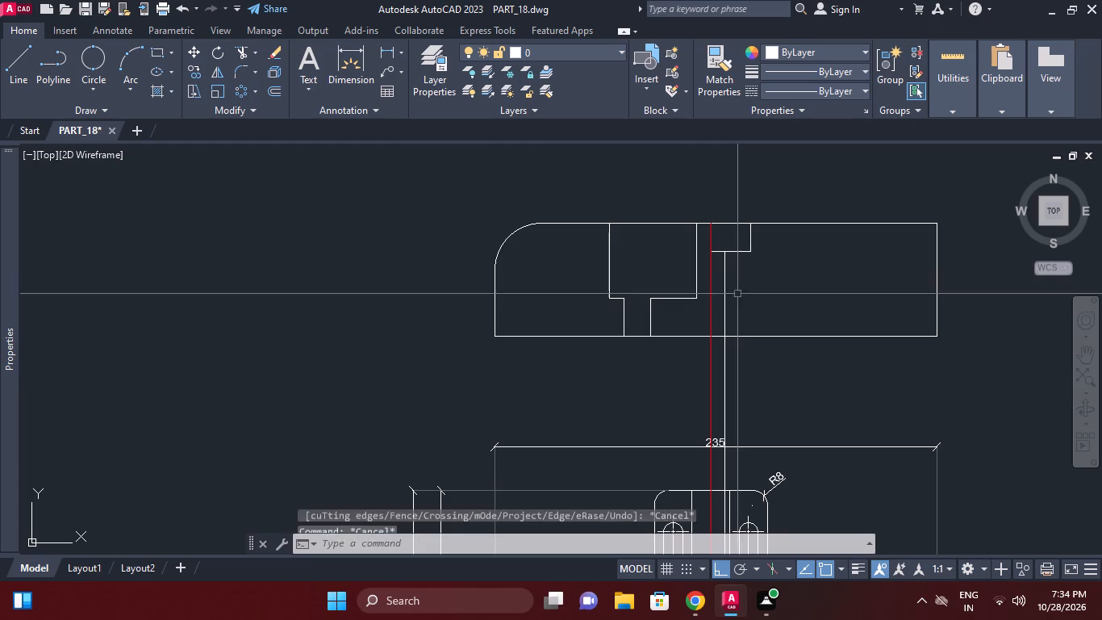
middle_click(737, 292)
text(XL)
key(space)
text(V)
key(space)
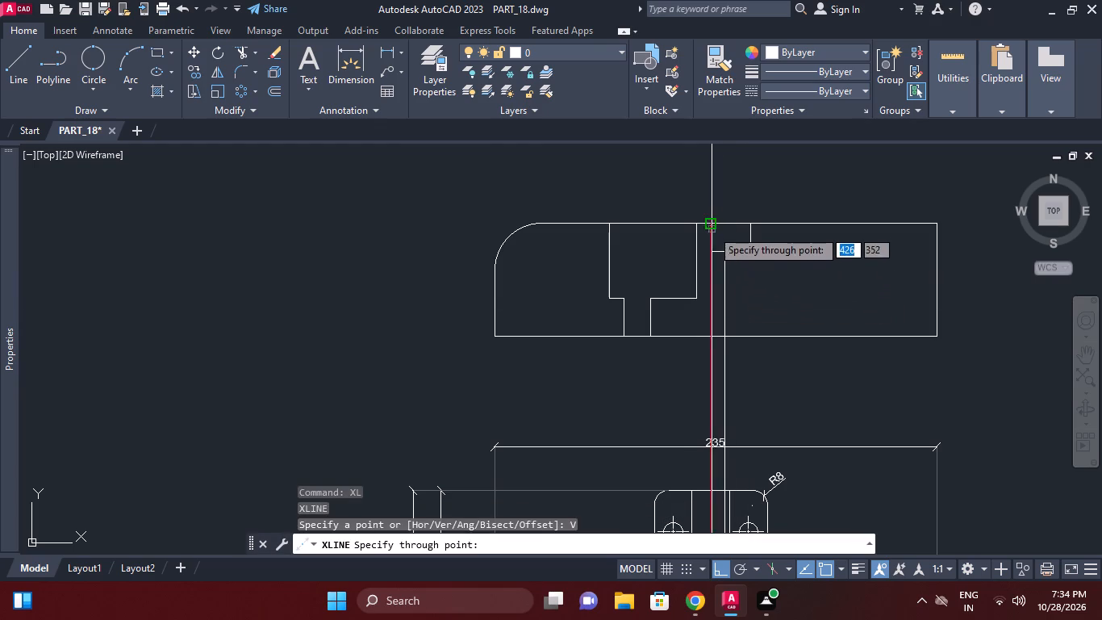
click(712, 227)
key(Escape)
Offset the new vertical construction line 50.5 to the right.
click(712, 191)
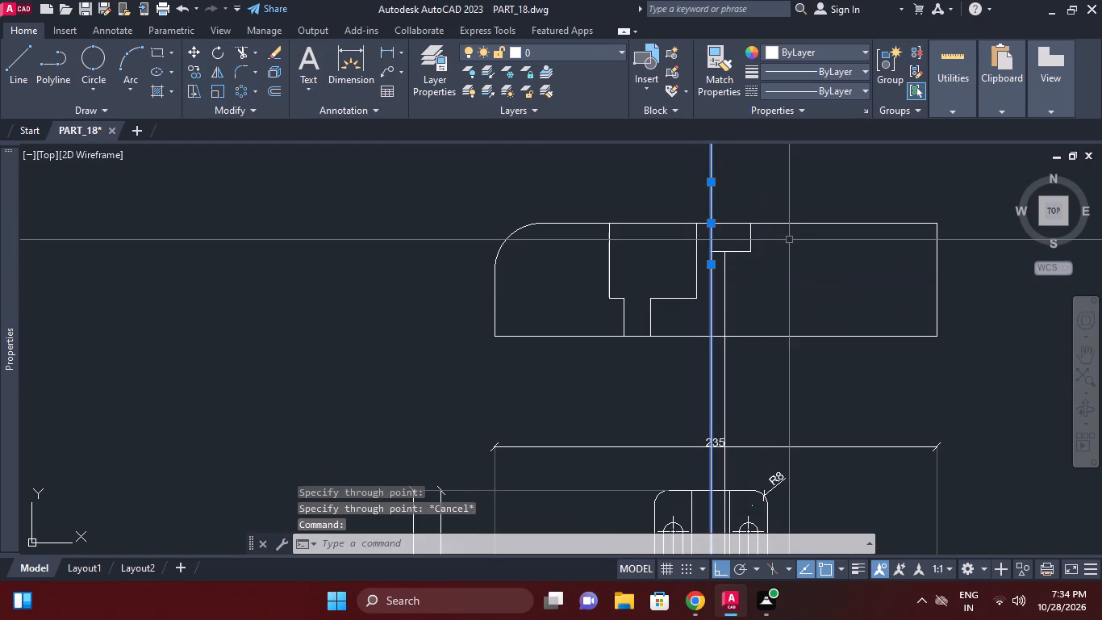
text(O)
key(space)
key(5)
key(0)
text(.5)
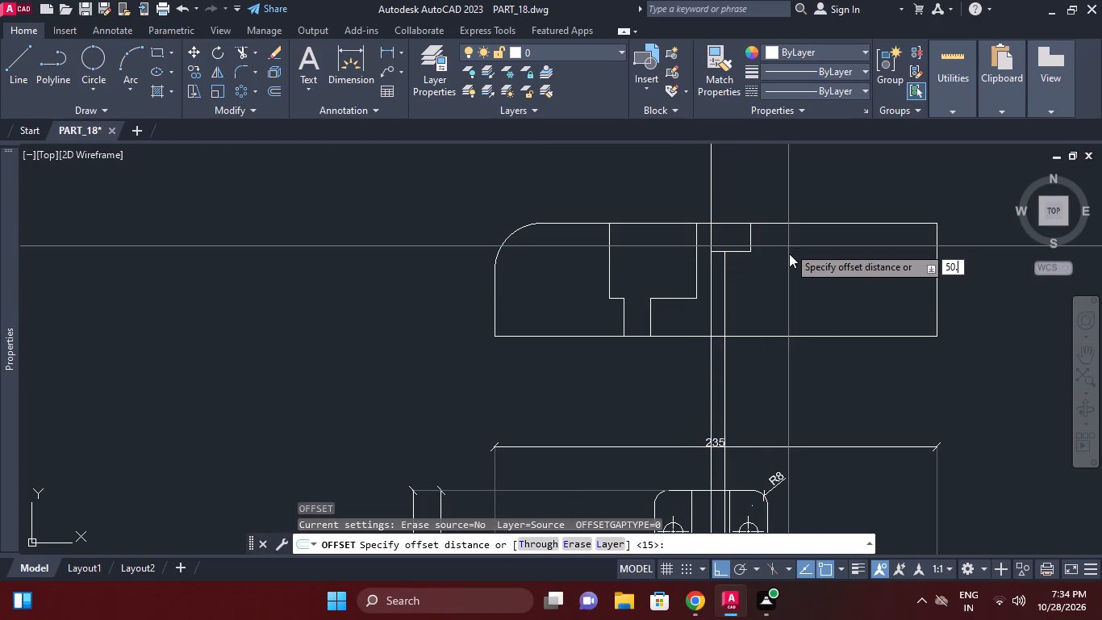
key(Return)
click(824, 186)
middle_drag(884, 279, 857, 241)
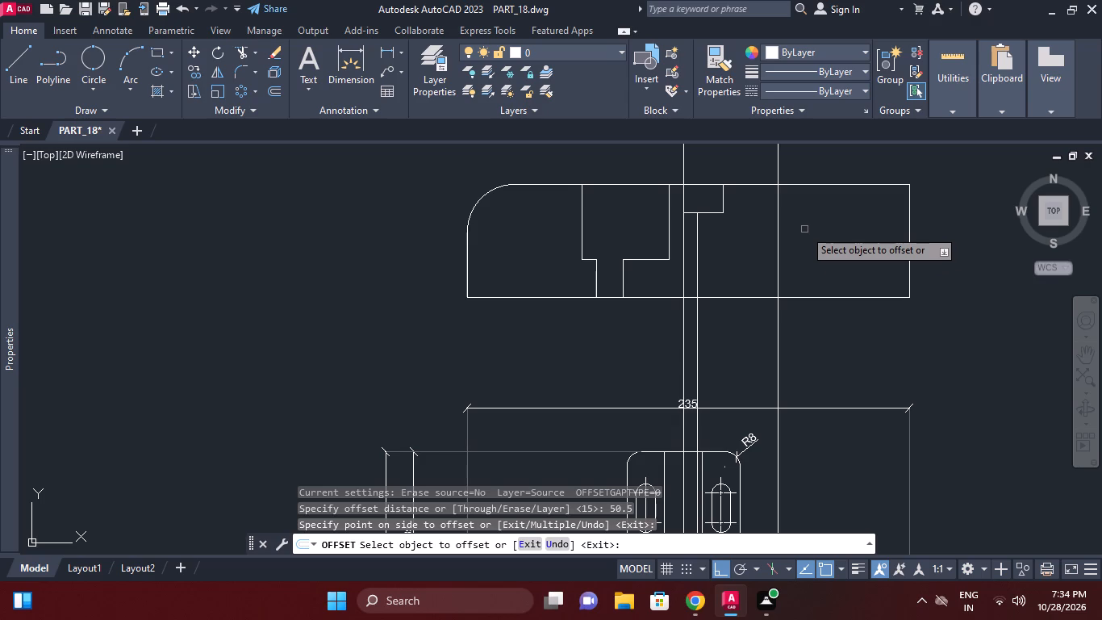
key(Escape)
Offset the second view's lower edge 40 upward.
key(o)
key(space)
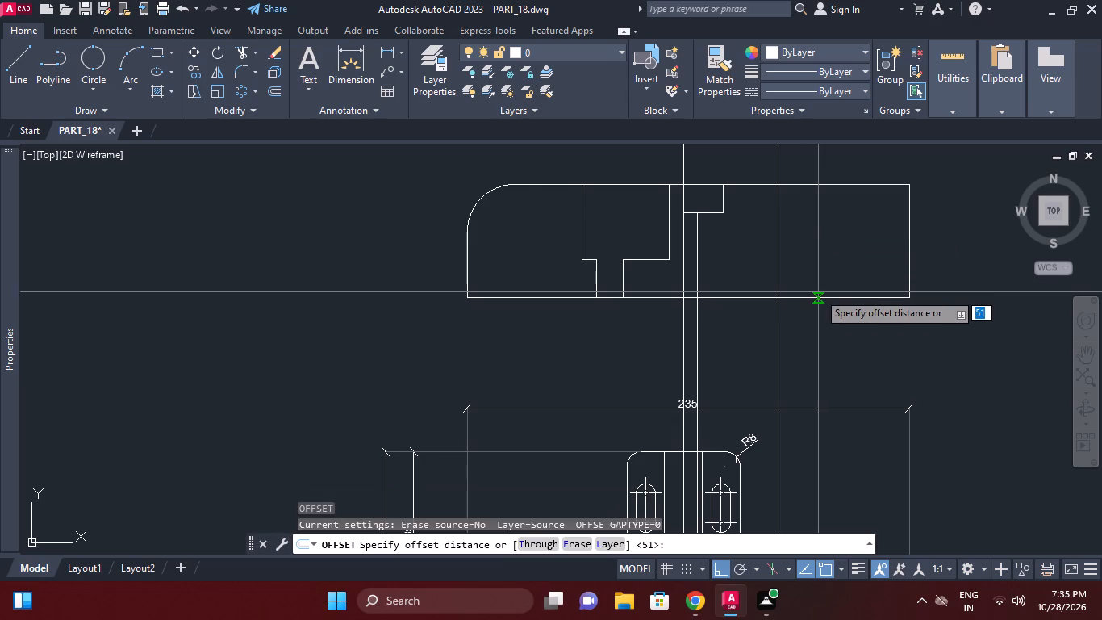
text(40)
key(Return)
click(818, 294)
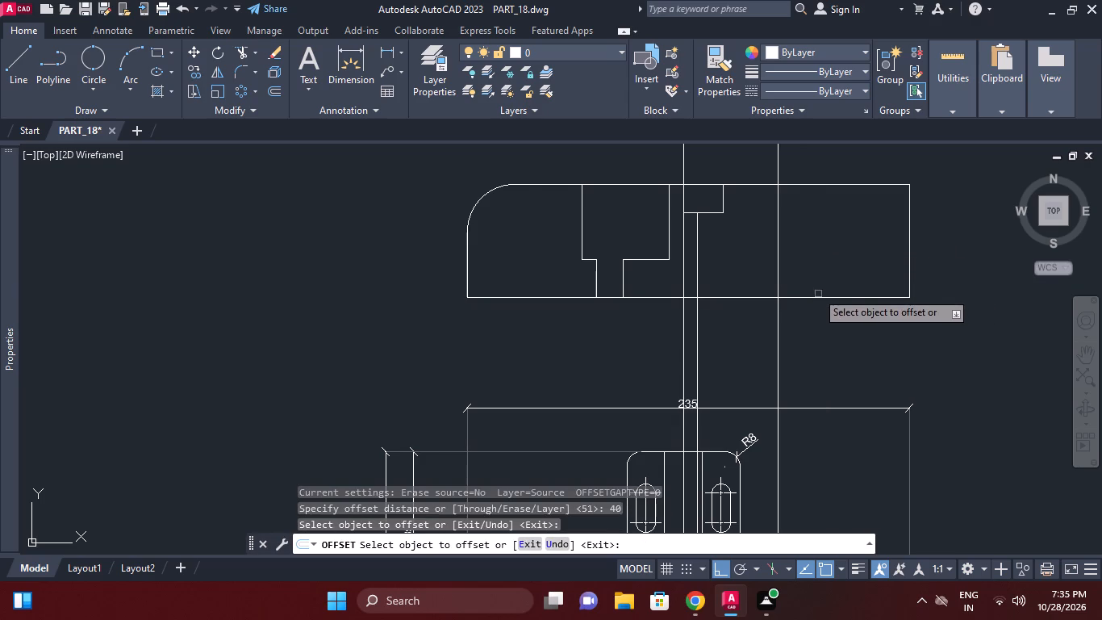
drag(813, 295, 813, 287)
click(816, 239)
key(Escape)
Fillet with radius 0 the offset vertical line and the part of the raised horizontal line to its right into a corner.
middle_drag(798, 234, 795, 246)
text(F R)
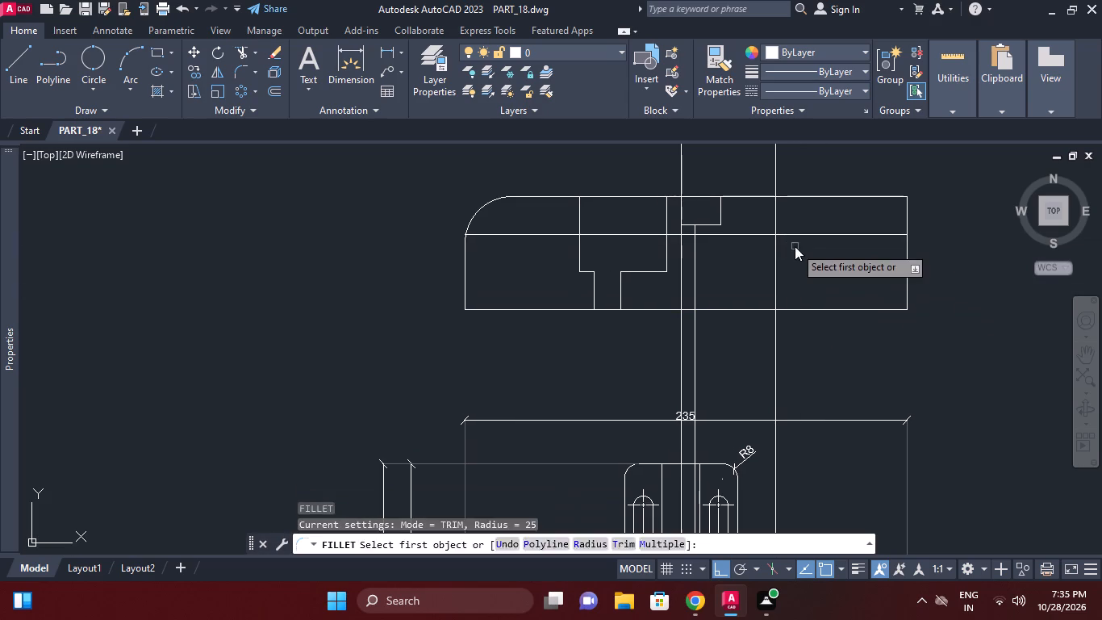
key(space)
text(0)
key(space)
click(774, 247)
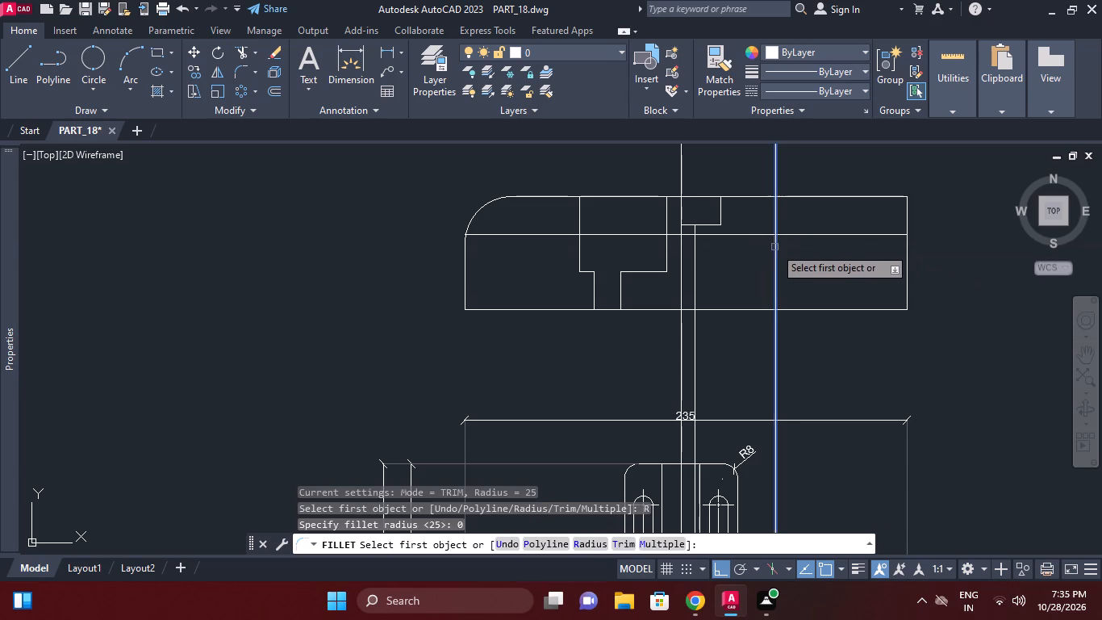
click(793, 236)
middle_click(766, 253)
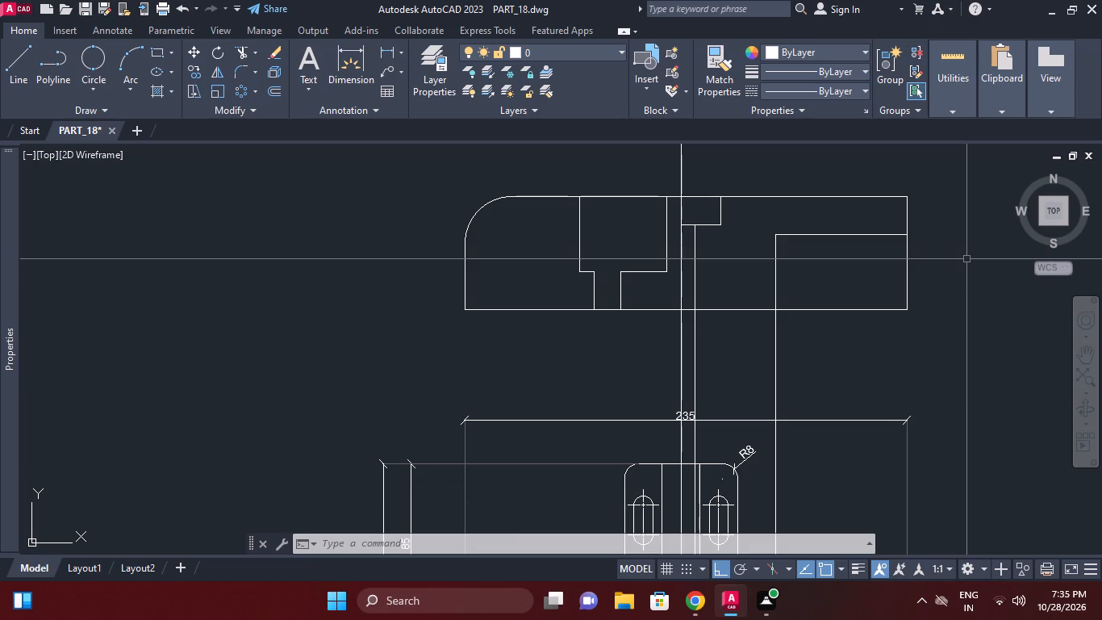
key(Escape)
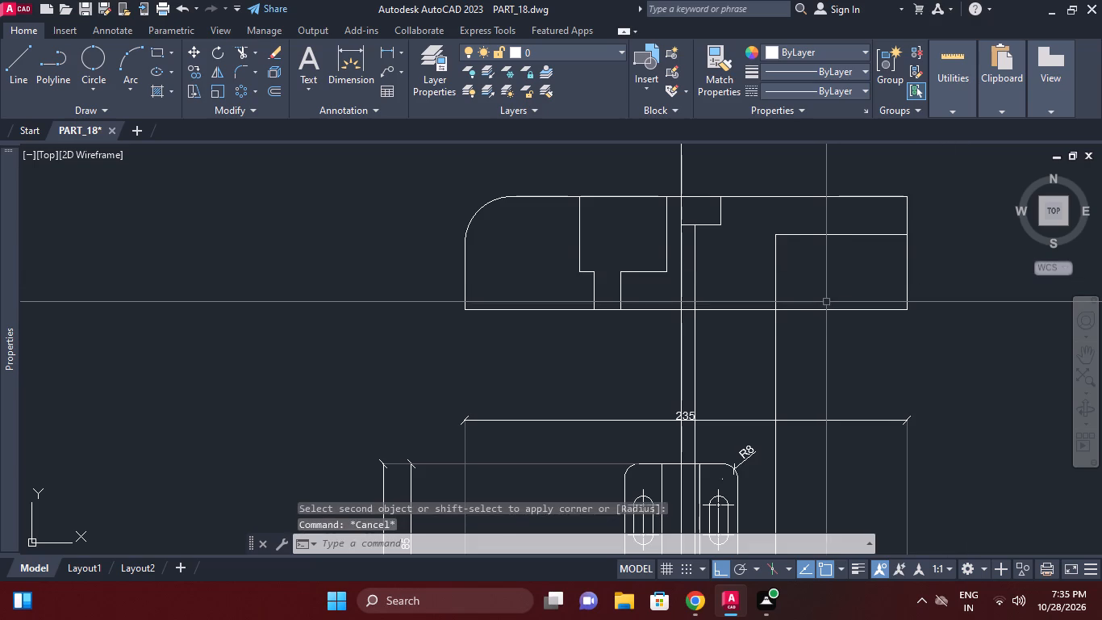
Offset the filleted vertical ray 101.5 to the right, beyond the second view's outline.
key(o)
key(space)
text(10)
text(1.5)
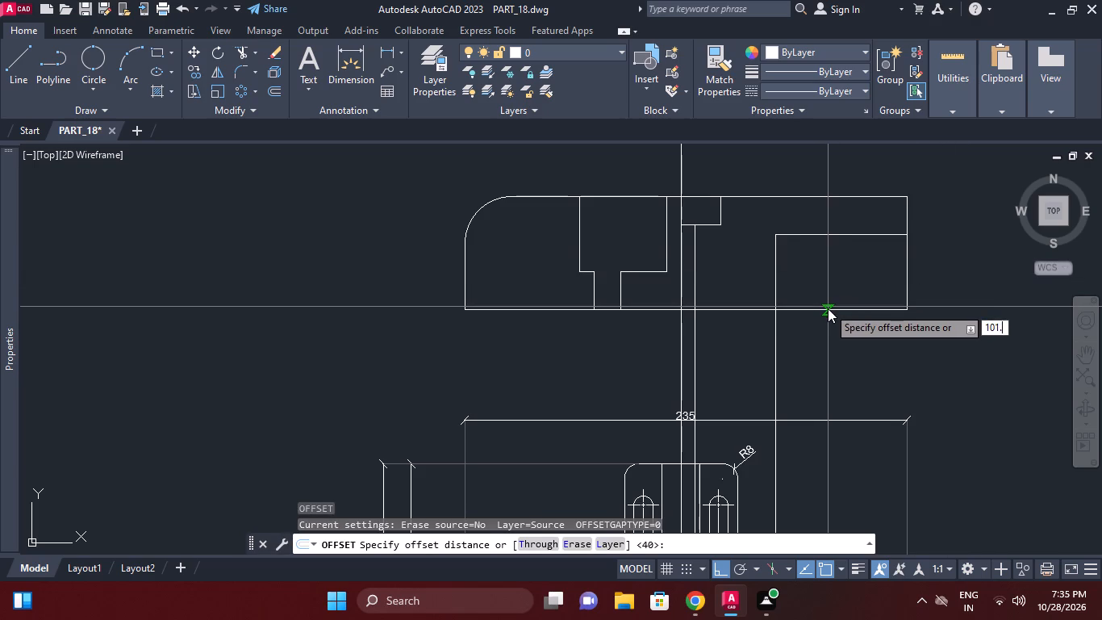
key(Return)
click(781, 337)
click(777, 328)
click(817, 328)
key(Escape)
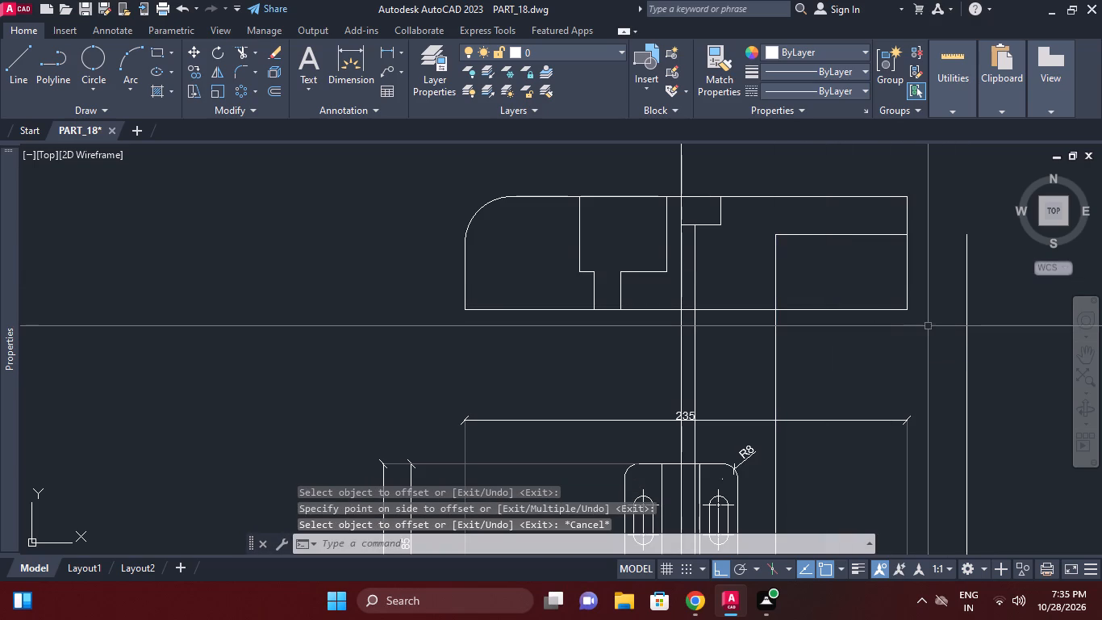
Extend the second view's lower edge to the offset ray beyond its right end.
key(e)
key(w)
key(x)
key(Escape)
key(e)
key(x)
key(space)
click(953, 342)
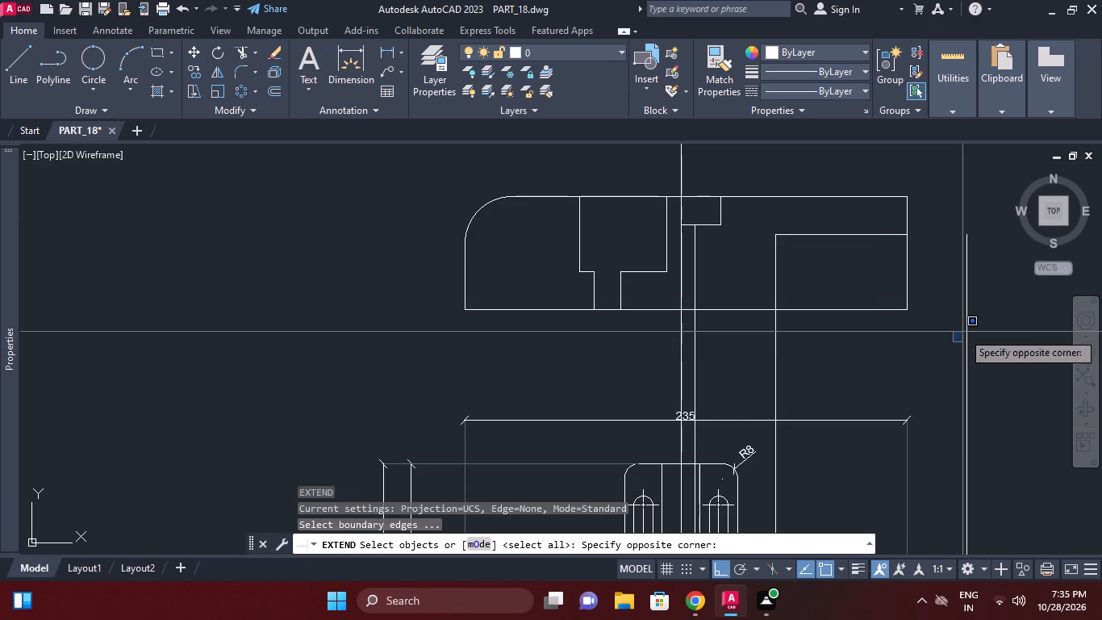
click(962, 330)
click(966, 316)
key(space)
click(880, 331)
click(849, 295)
right_click(816, 326)
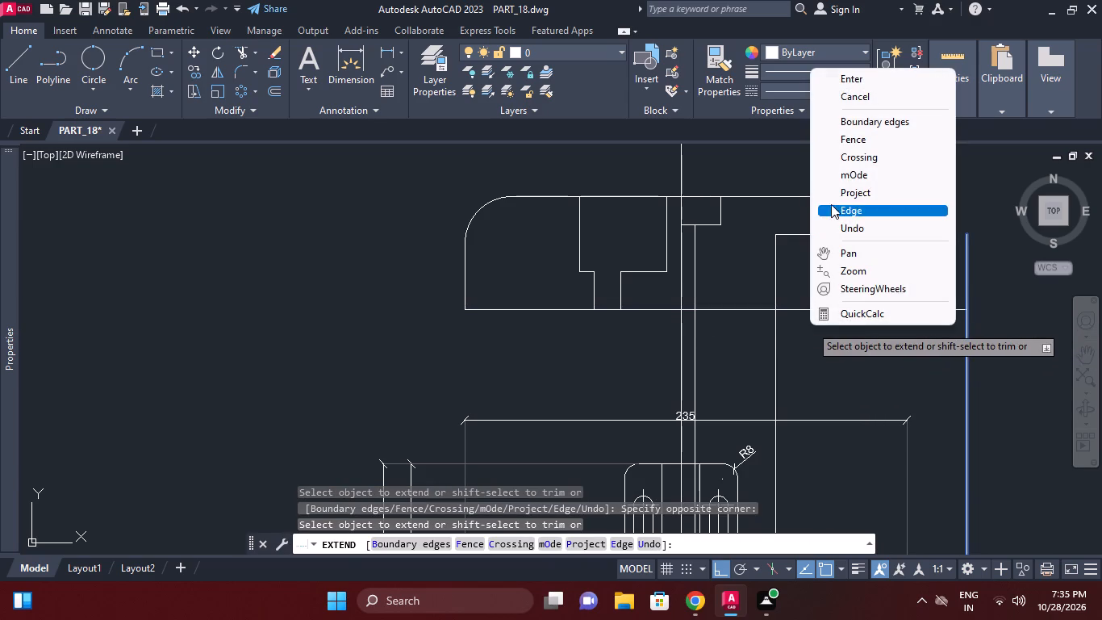
click(855, 97)
key(Escape)
middle_click(829, 312)
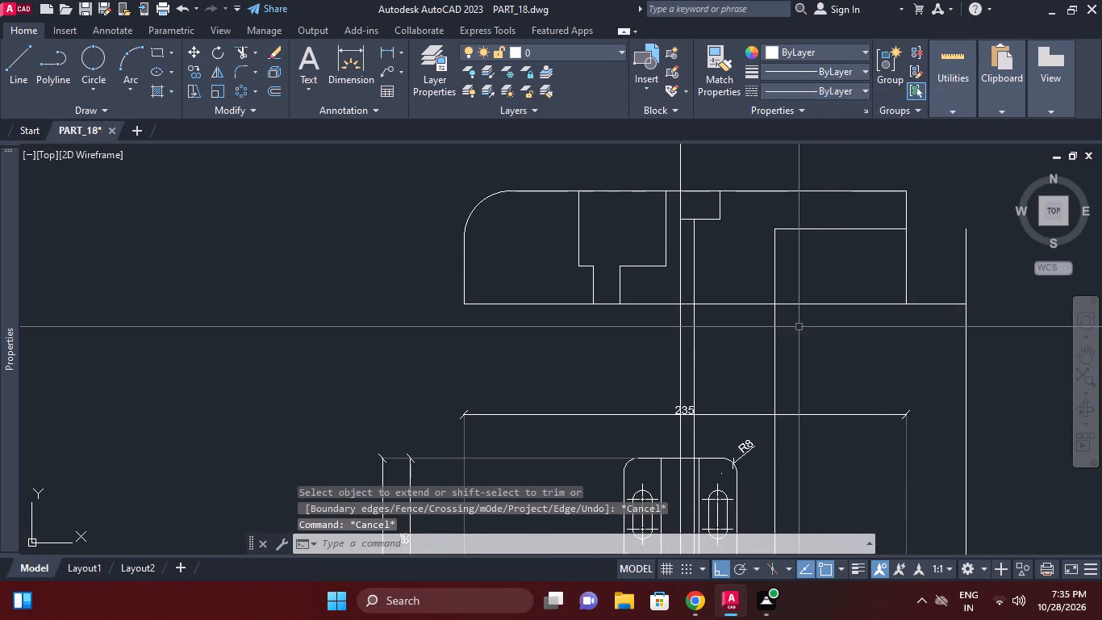
Erase the vertical ray running down from the raised horizontal line's left end.
middle_drag(799, 325, 794, 310)
drag(785, 340, 778, 339)
click(725, 331)
text(E)
key(space)
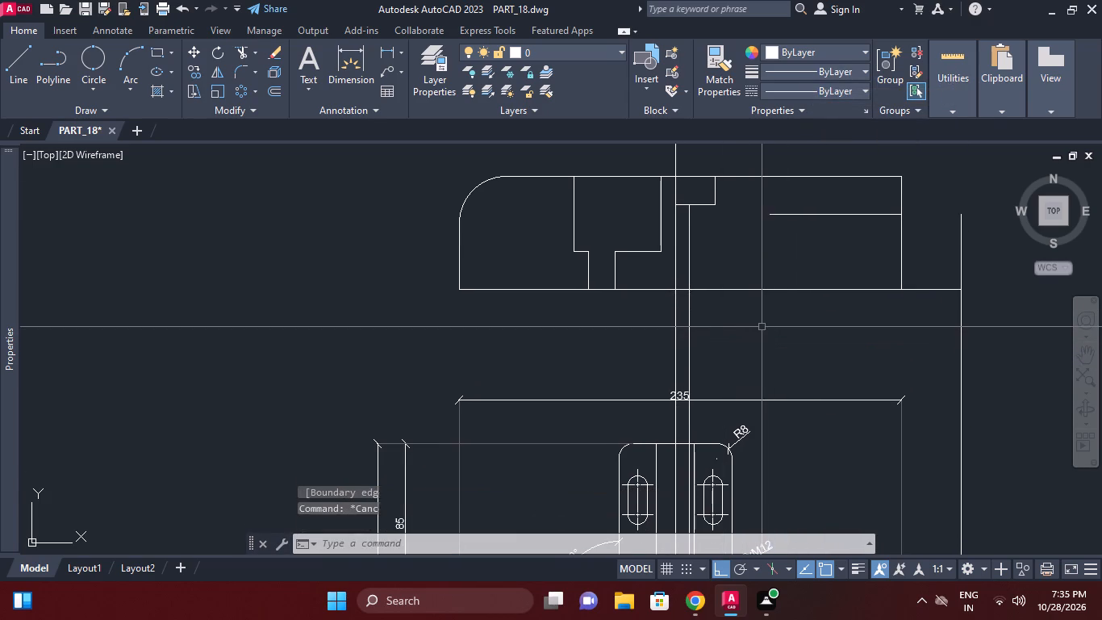
Draw a vertical line 40 long from the raised horizontal line's left end down to the lower edge.
key(l)
key(space)
click(771, 216)
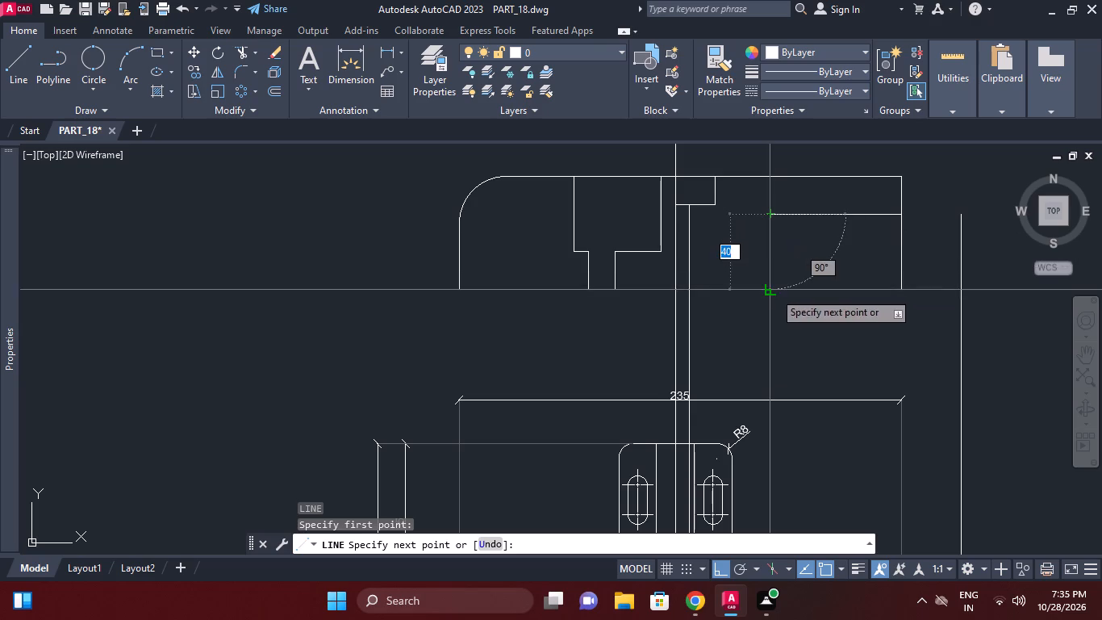
click(773, 291)
key(Escape)
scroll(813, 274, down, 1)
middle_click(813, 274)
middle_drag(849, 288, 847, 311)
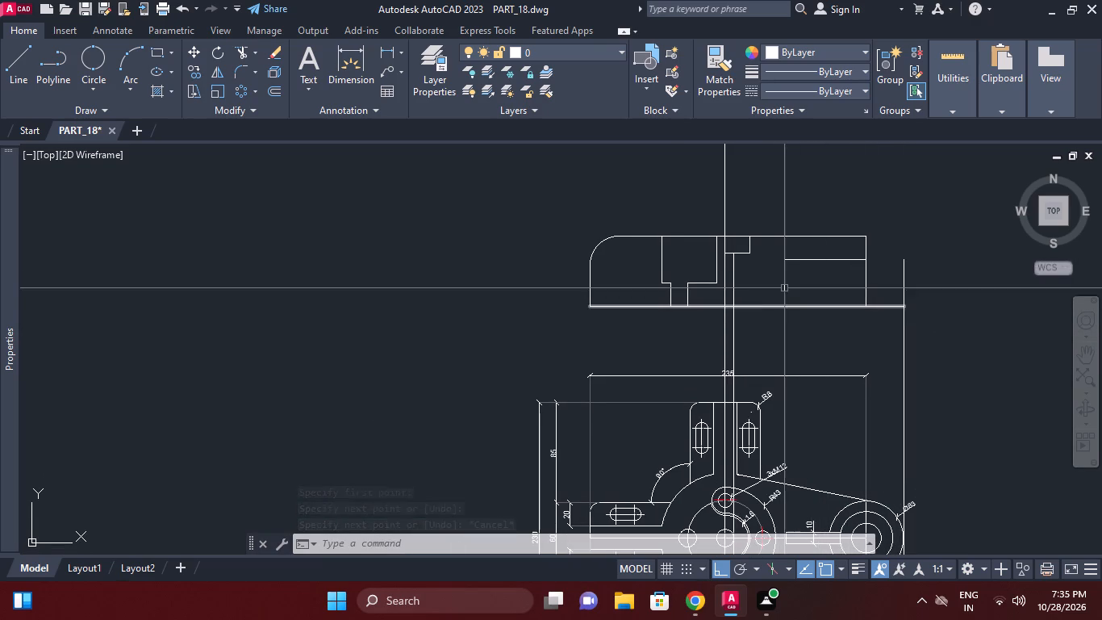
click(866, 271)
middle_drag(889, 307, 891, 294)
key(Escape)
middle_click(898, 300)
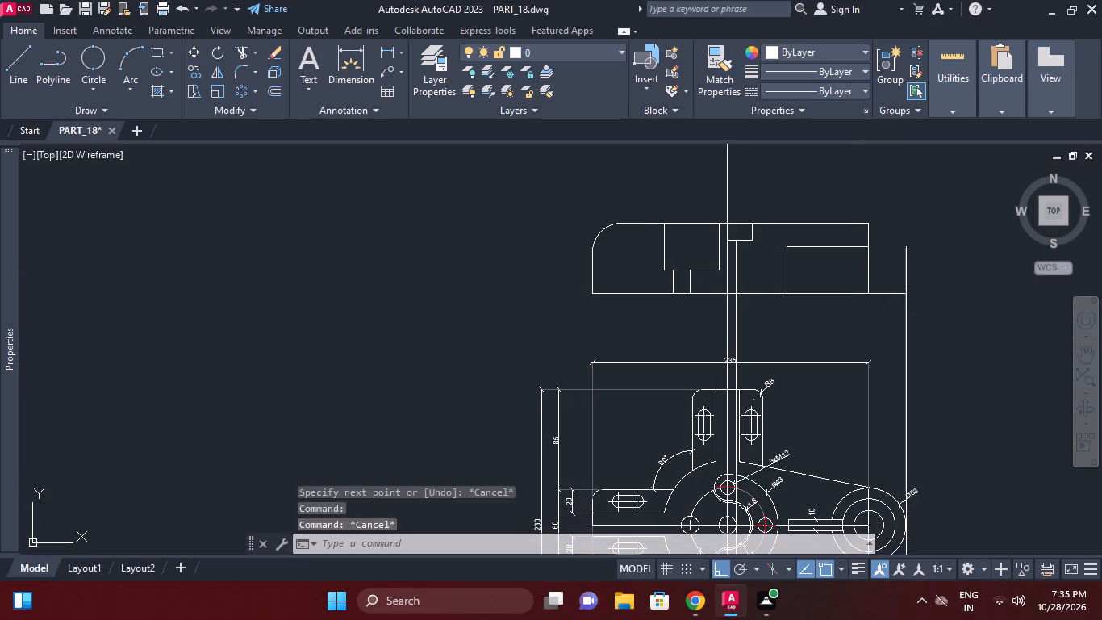
Erase the white vertical construction line lying over the red centre line.
click(728, 172)
key(e)
key(space)
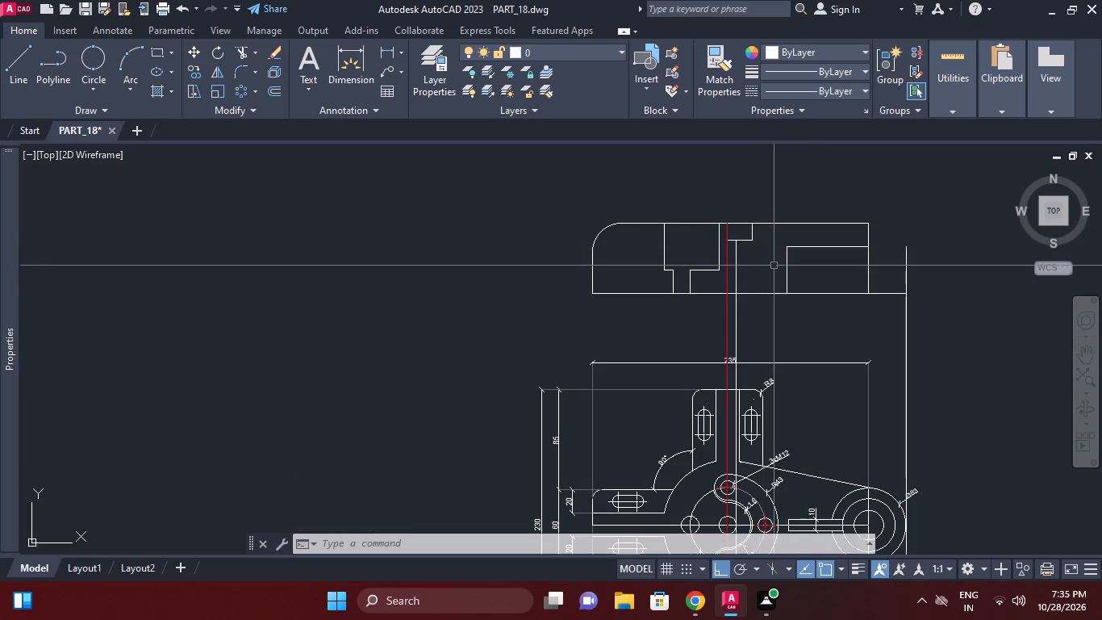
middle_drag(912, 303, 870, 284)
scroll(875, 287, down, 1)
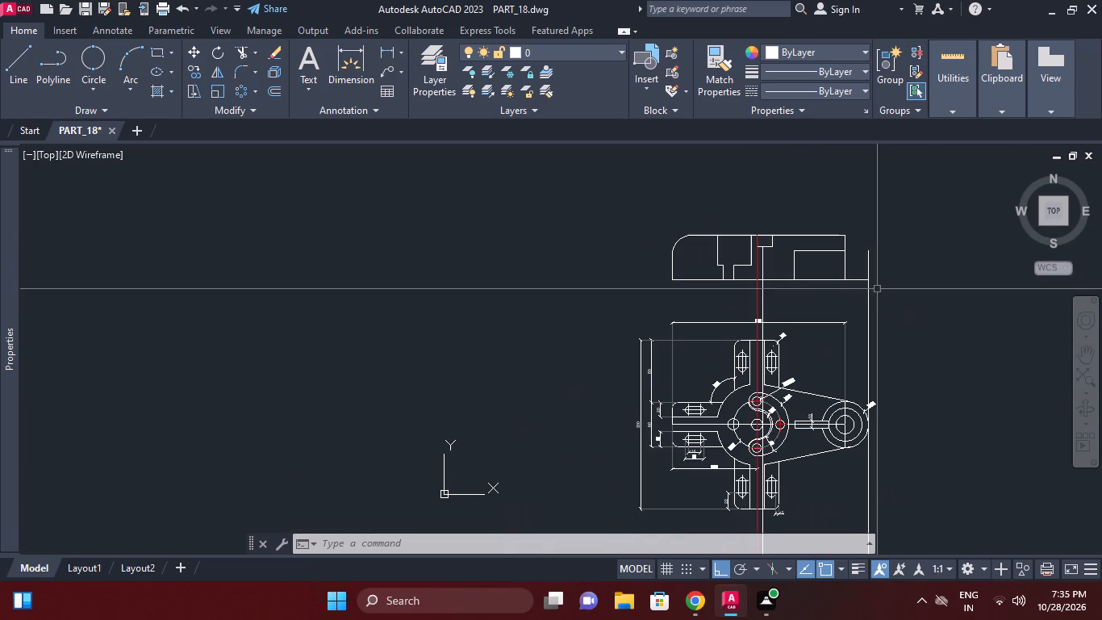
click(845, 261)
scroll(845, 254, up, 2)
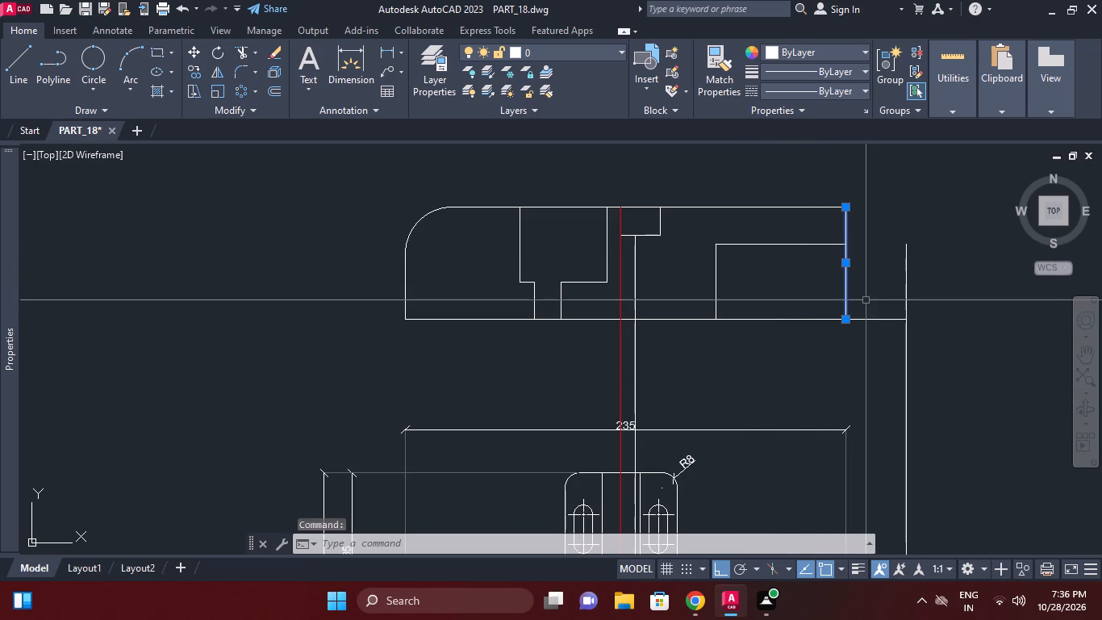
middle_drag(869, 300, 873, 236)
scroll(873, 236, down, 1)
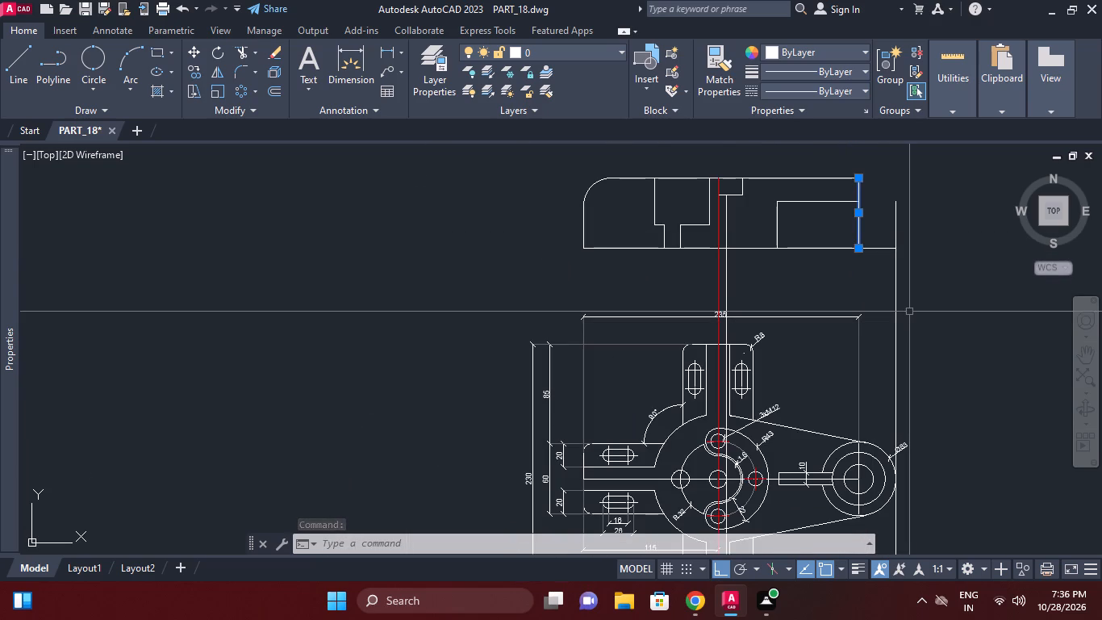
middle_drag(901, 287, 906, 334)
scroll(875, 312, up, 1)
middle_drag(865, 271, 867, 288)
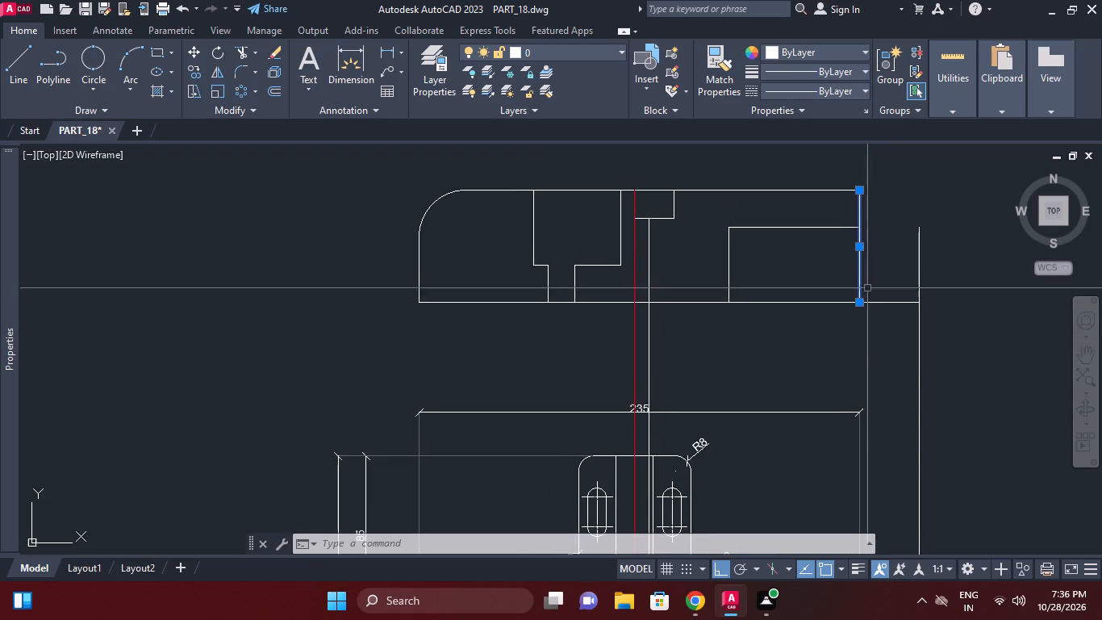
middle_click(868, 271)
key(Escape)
Place a vertical construction line through the lower end of the second view's short right edge.
middle_drag(868, 270, 875, 290)
text(XL)
key(space)
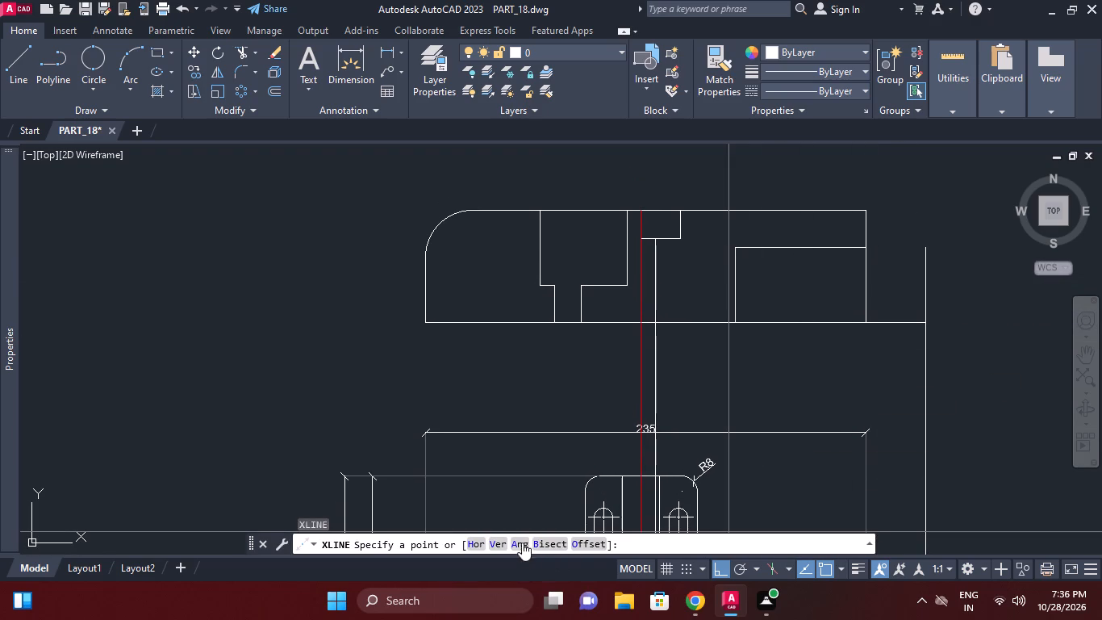
click(496, 538)
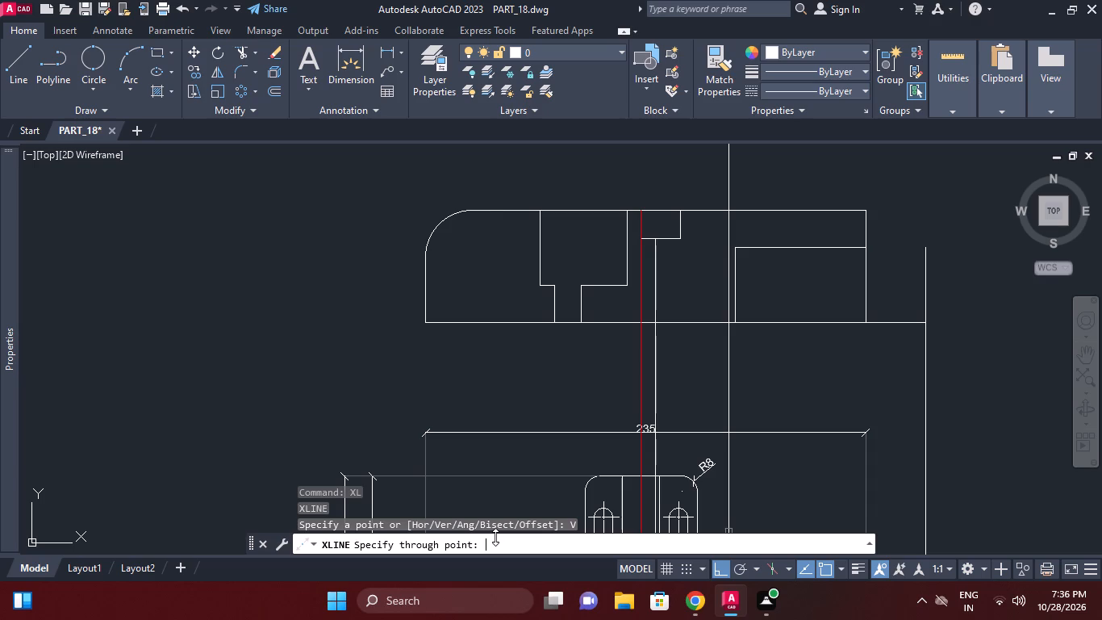
click(868, 320)
right_click(925, 294)
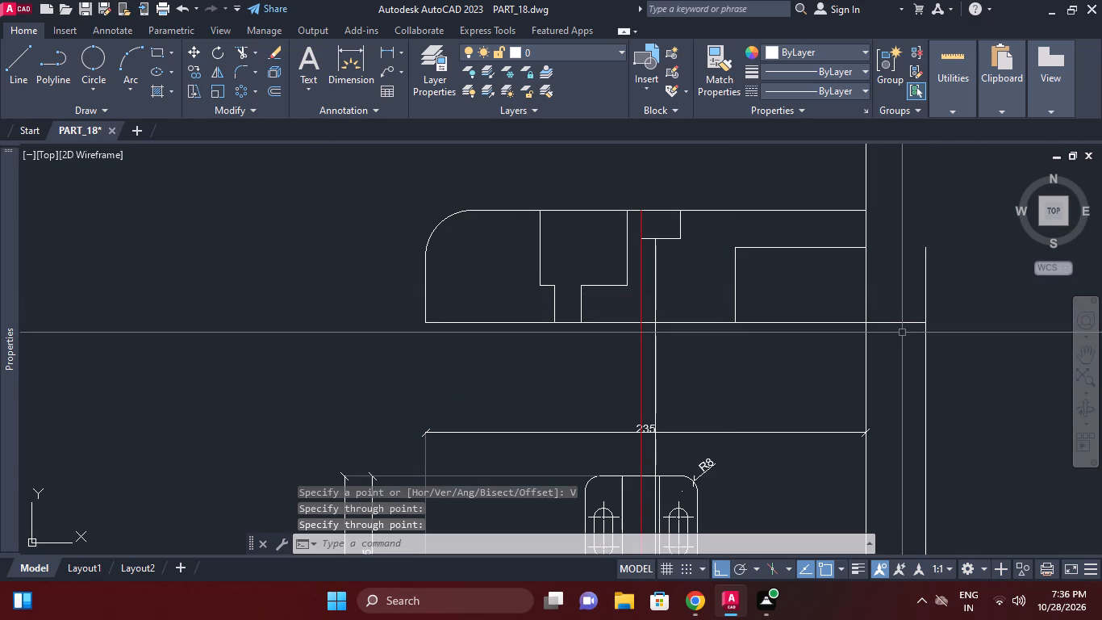
Erase the vertical ray crossing the far right end of the second view's extended lower edge.
middle_drag(902, 333, 908, 371)
middle_drag(890, 277, 887, 280)
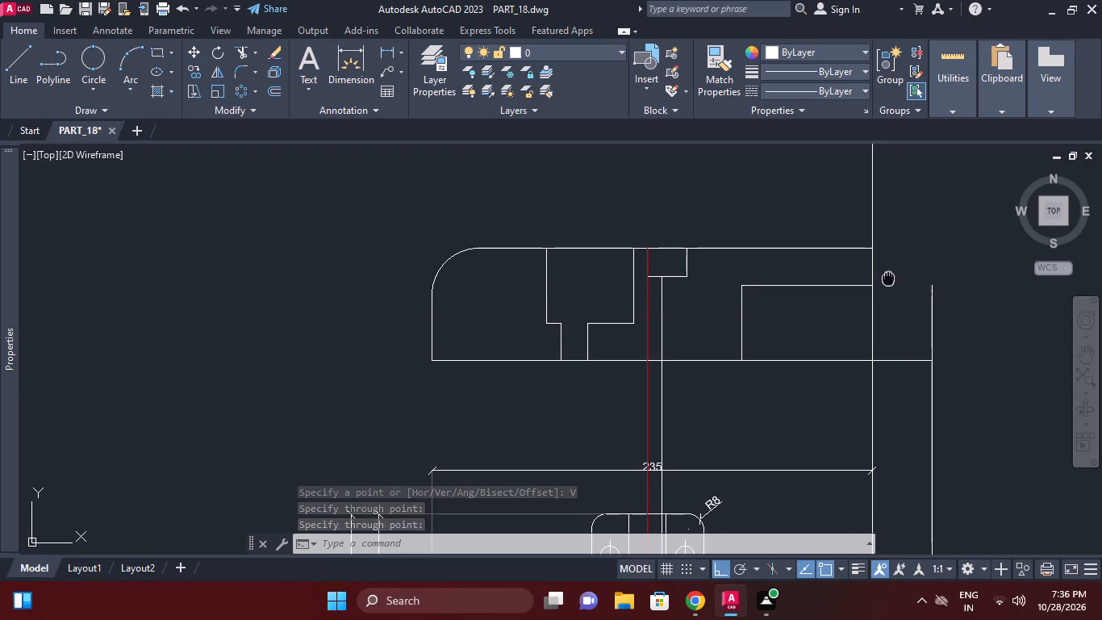
middle_drag(887, 280, 866, 322)
middle_drag(911, 291, 879, 295)
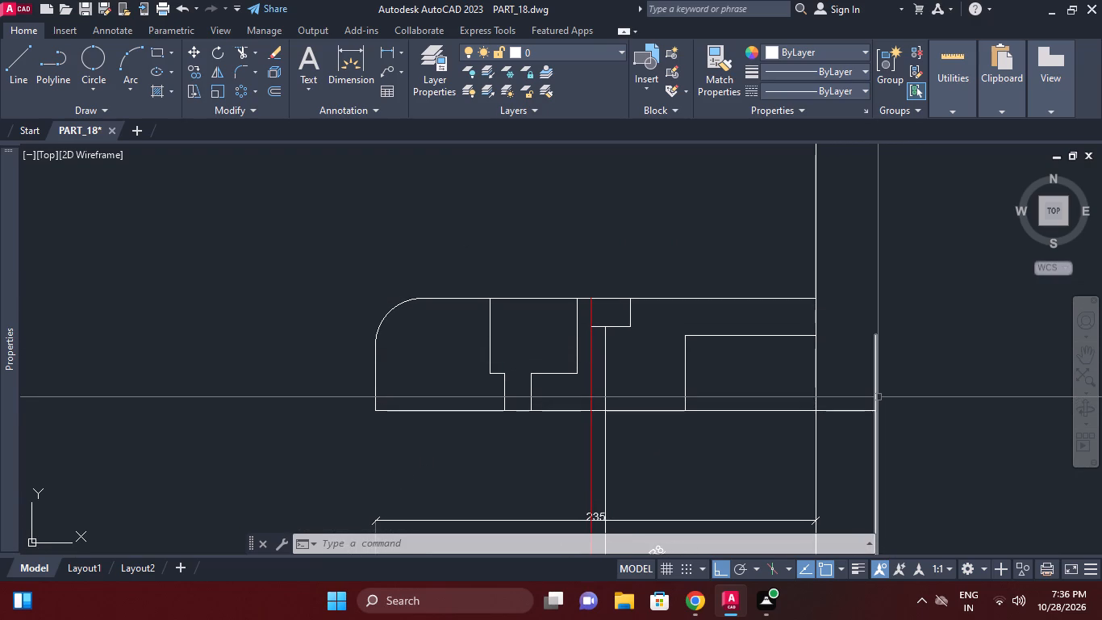
middle_drag(901, 383, 890, 300)
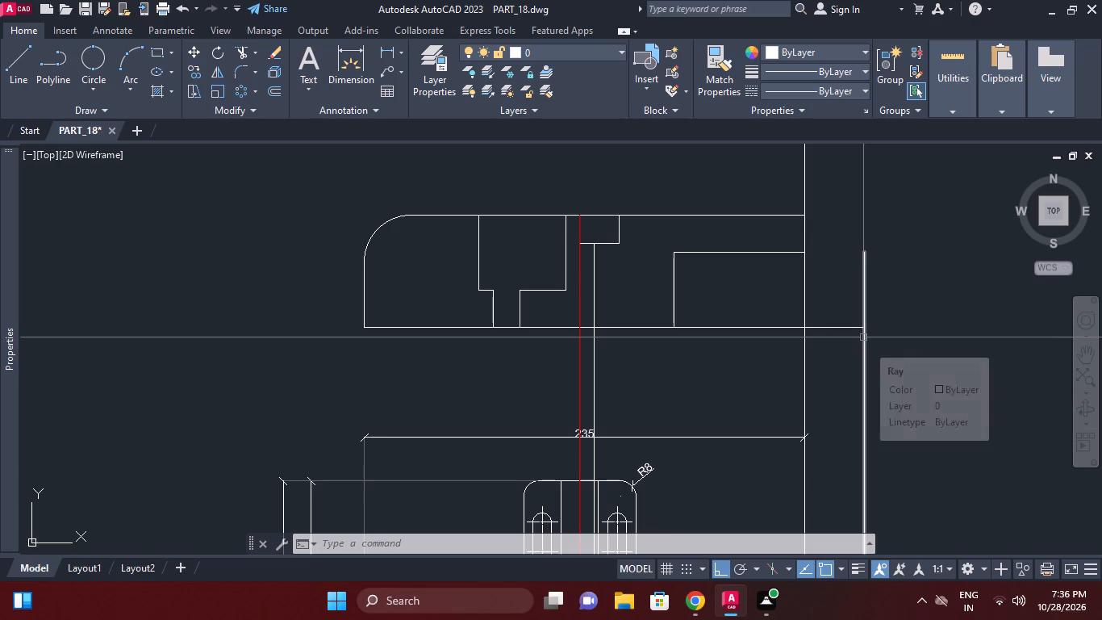
click(863, 337)
right_click(862, 337)
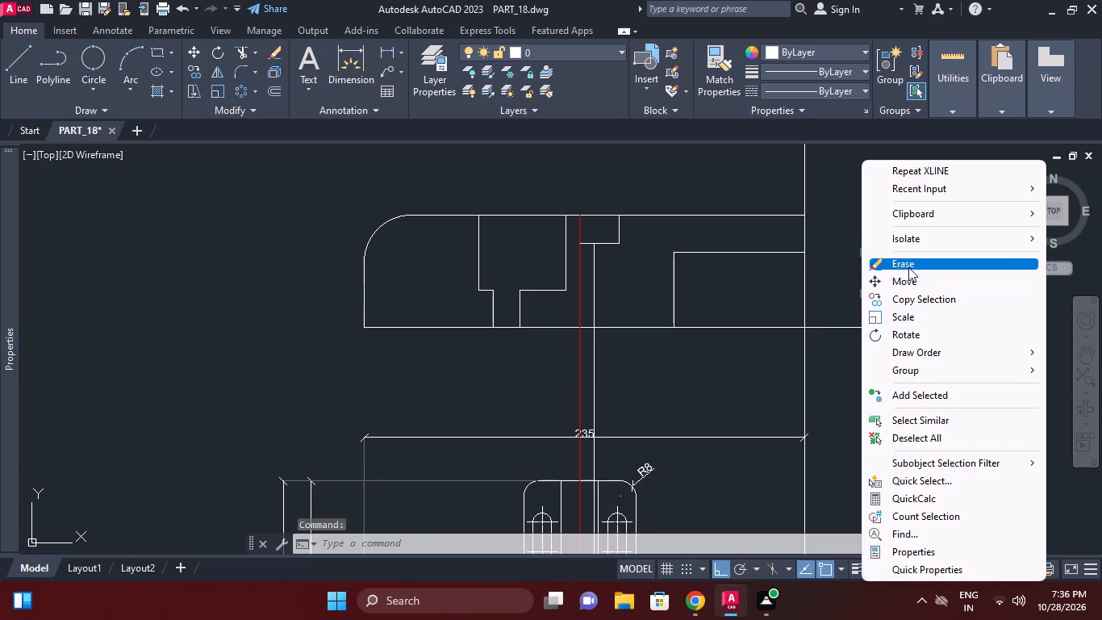
click(908, 264)
Draw a vertical line 20 long upward from the right end of the second view's lower edge.
click(10, 56)
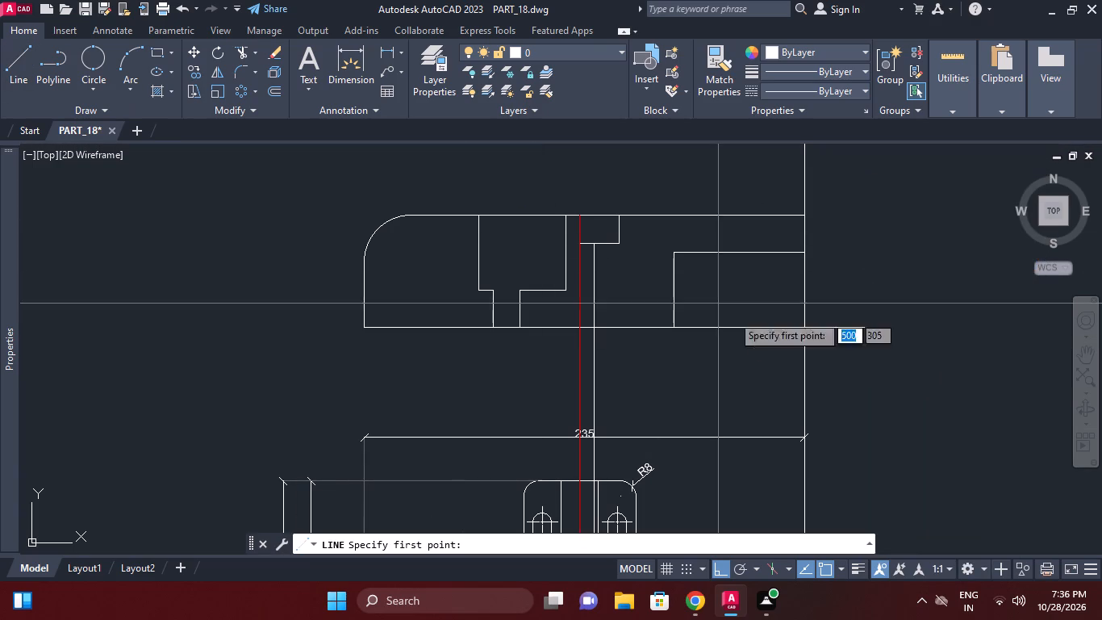
click(862, 328)
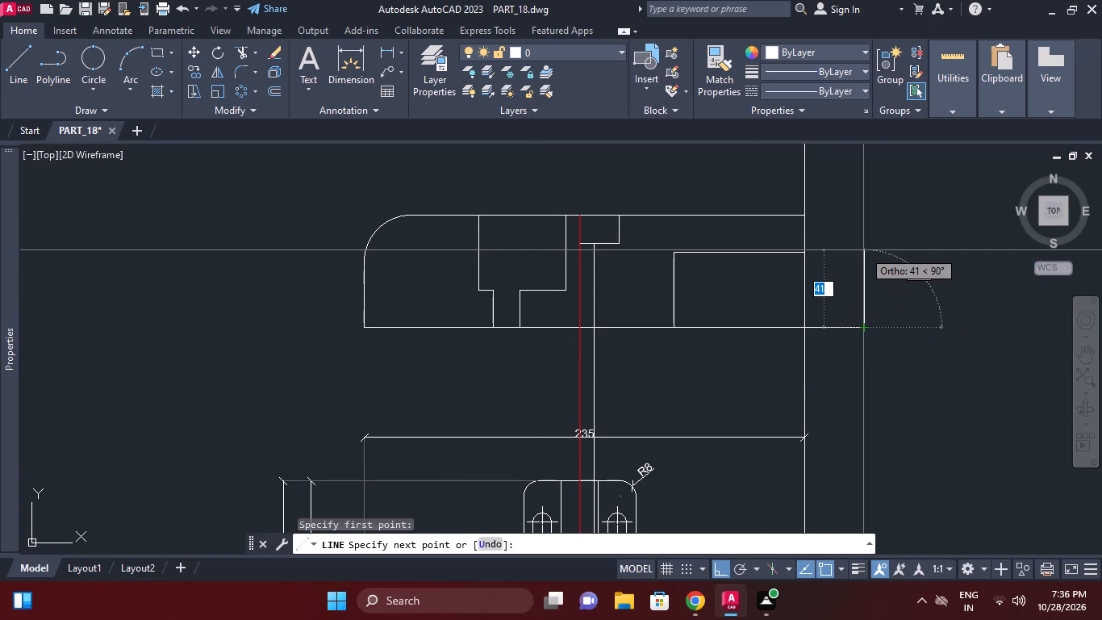
text(20)
key(Return)
key(Return)
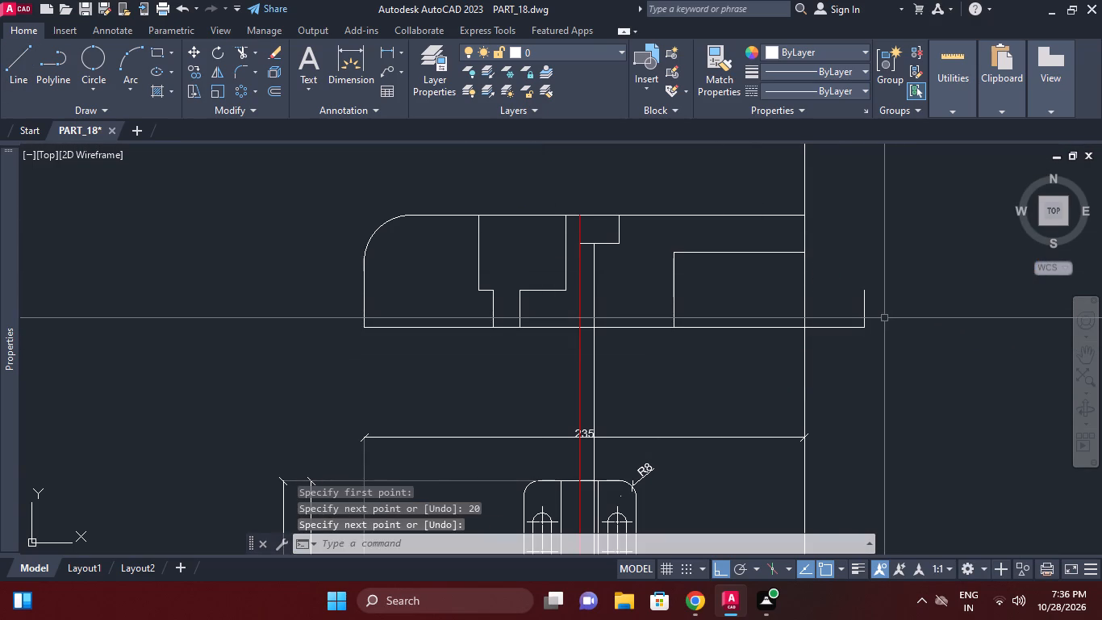
Draw a vertical line 43 long upward from the top of the 20-long line at the far right end.
middle_drag(880, 299, 879, 316)
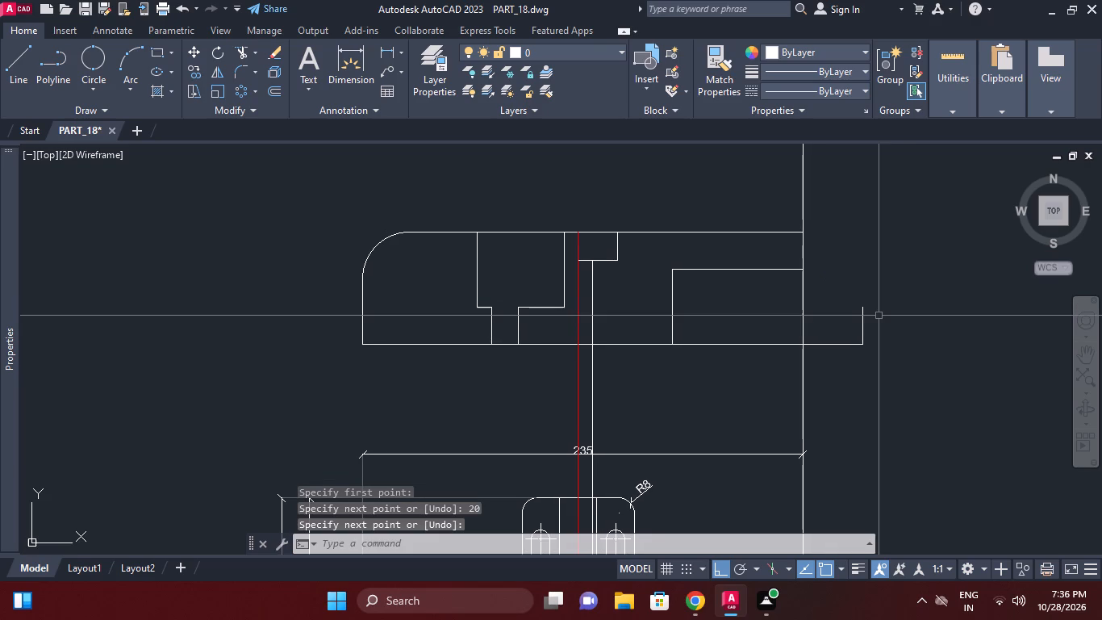
text(L)
key(space)
click(865, 308)
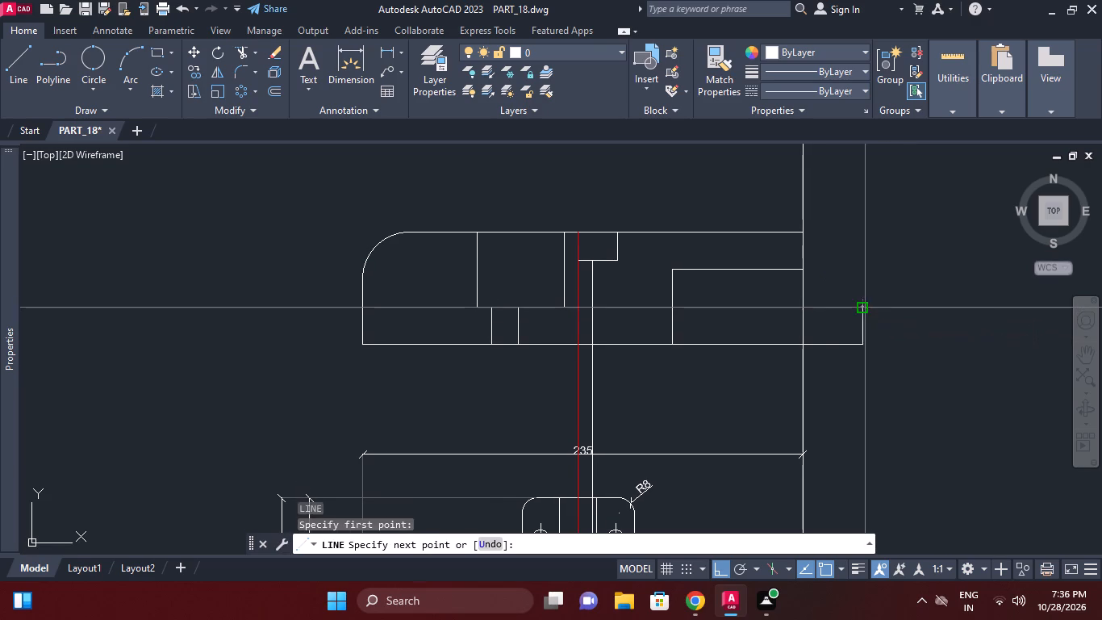
key(4)
key(3)
key(Return)
key(Return)
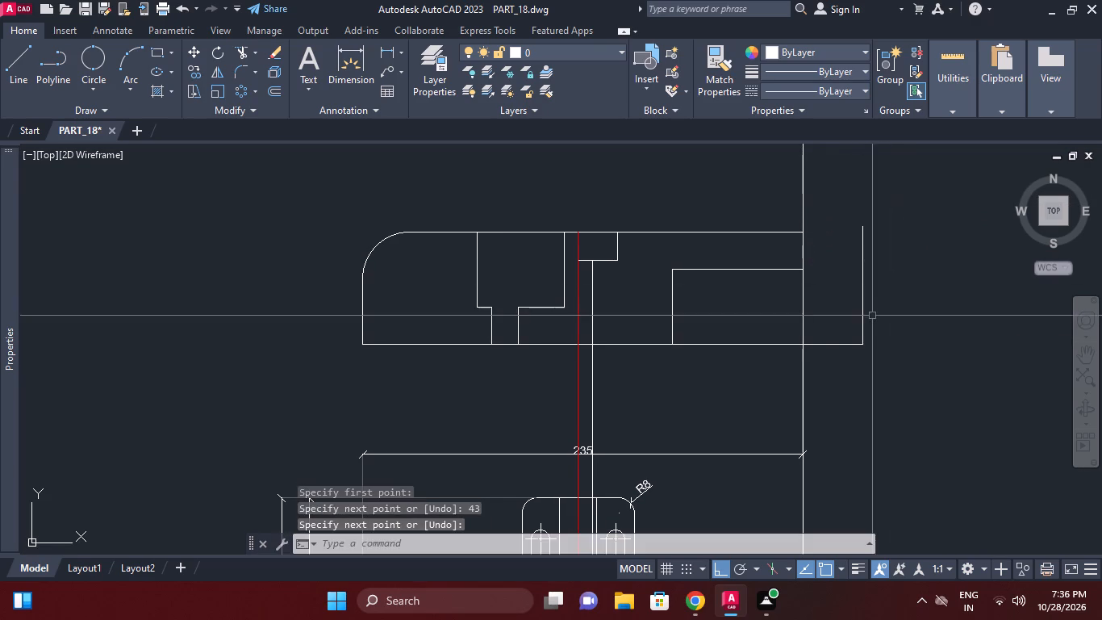
Draw a short horizontal line outward to the right from the joint between the 20-long and 43-long vertical lines.
key(space)
click(863, 305)
click(890, 303)
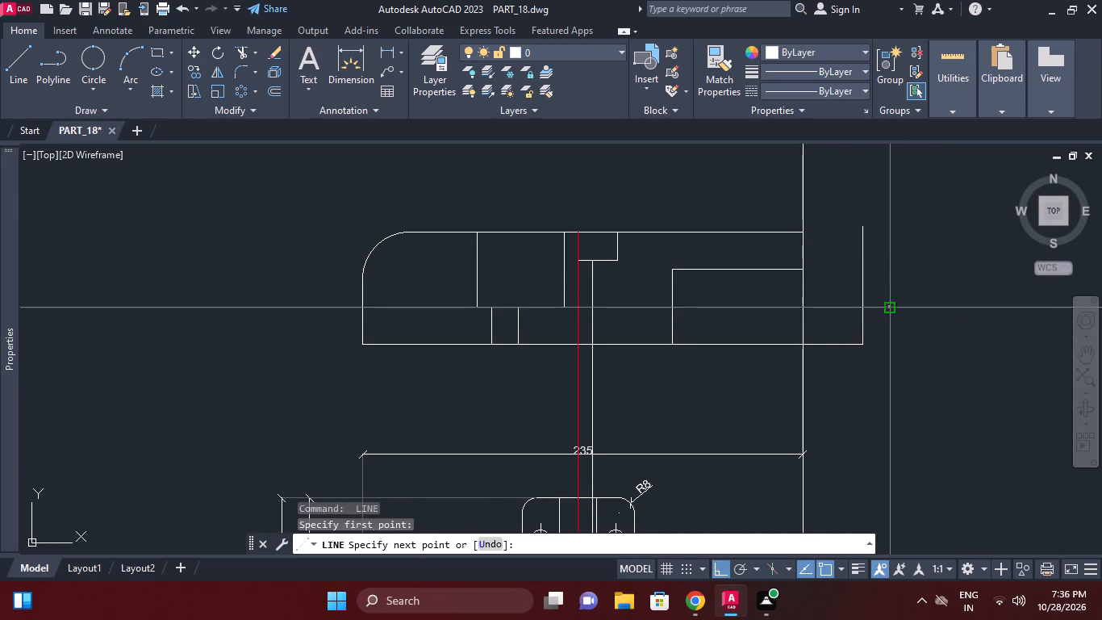
scroll(895, 274, down, 1)
middle_click(895, 274)
key(Escape)
Draw a horizontal line 25 long in the empty space above and right of the second view.
middle_drag(895, 270, 892, 306)
middle_drag(860, 257, 852, 289)
scroll(852, 286, up, 1)
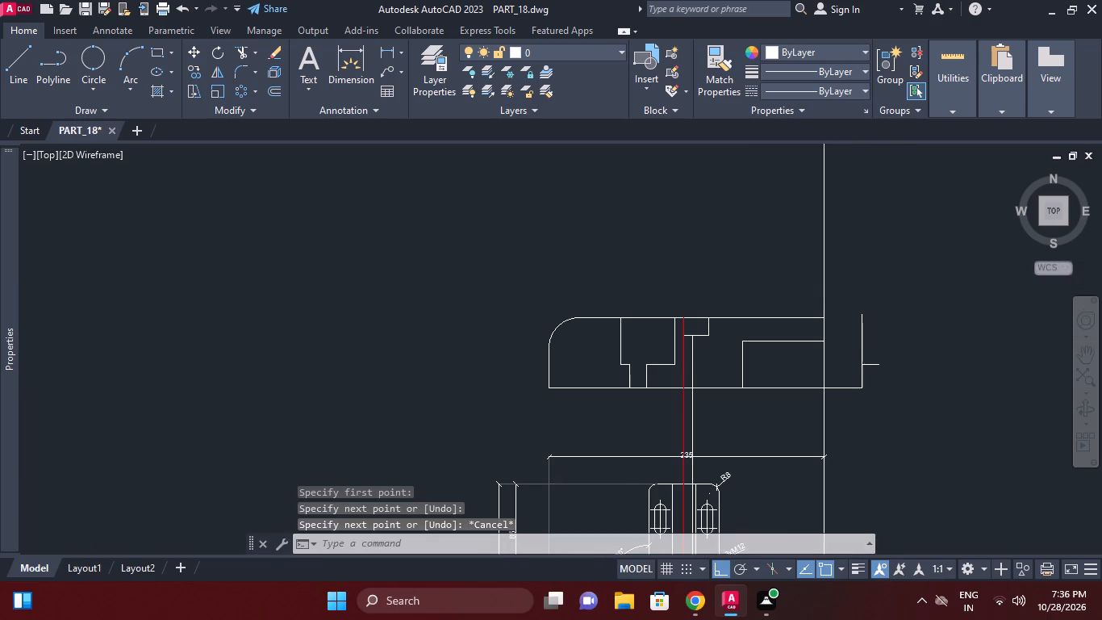
key(l)
key(space)
click(892, 303)
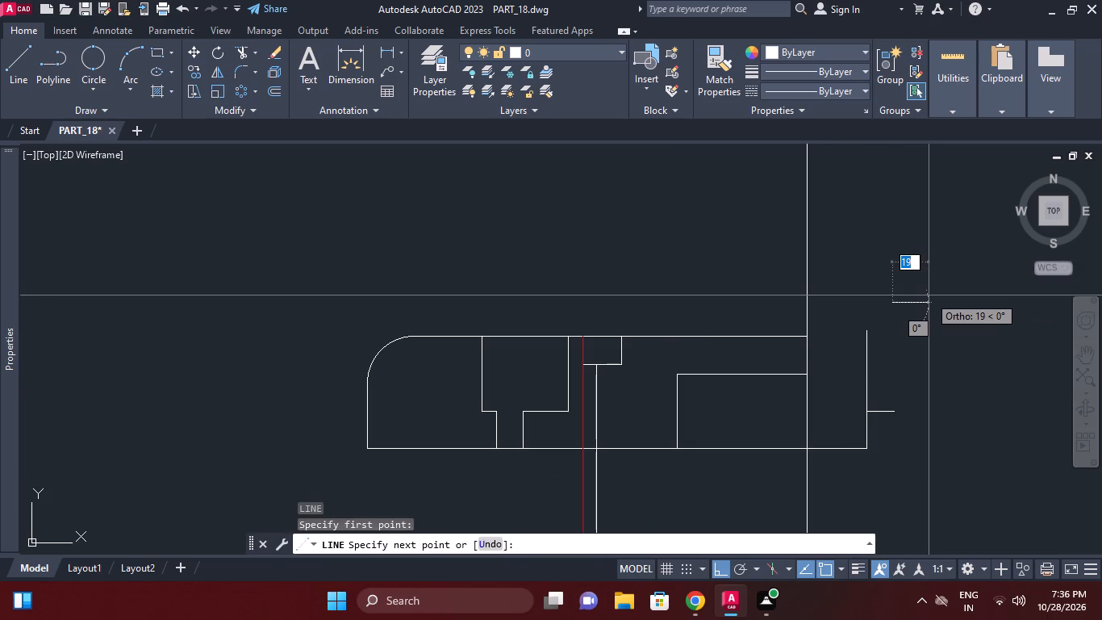
text(25)
key(Return)
key(Return)
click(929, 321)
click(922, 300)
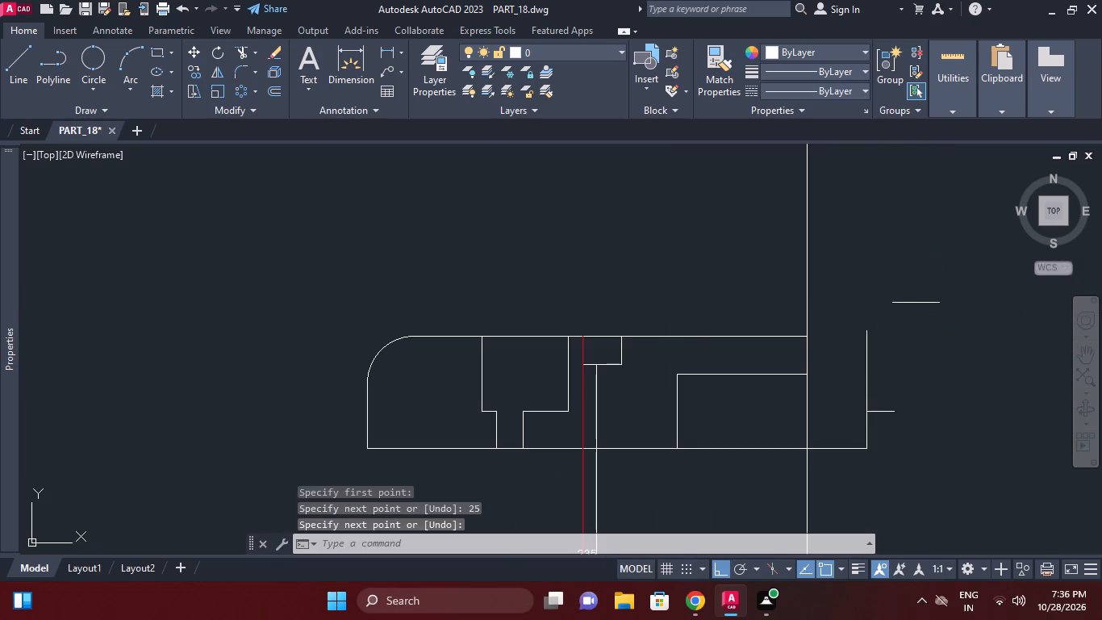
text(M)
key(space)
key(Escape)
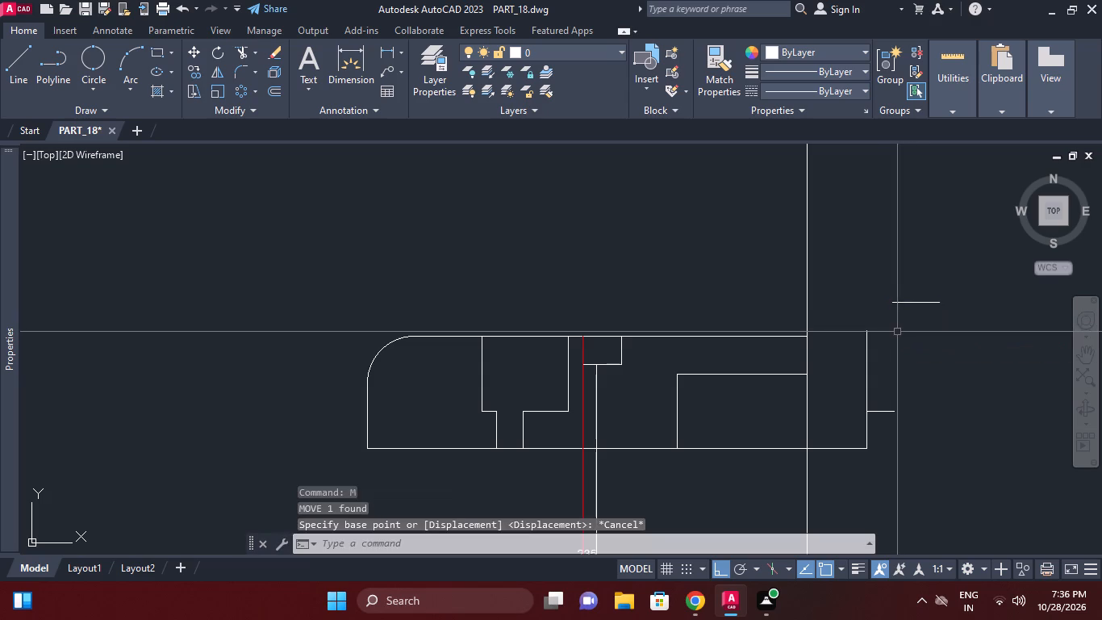
Draw a horizontal helper line from the top of the 43-long line left to the vertical construction line.
scroll(882, 337, up, 1)
key(l)
key(space)
click(853, 322)
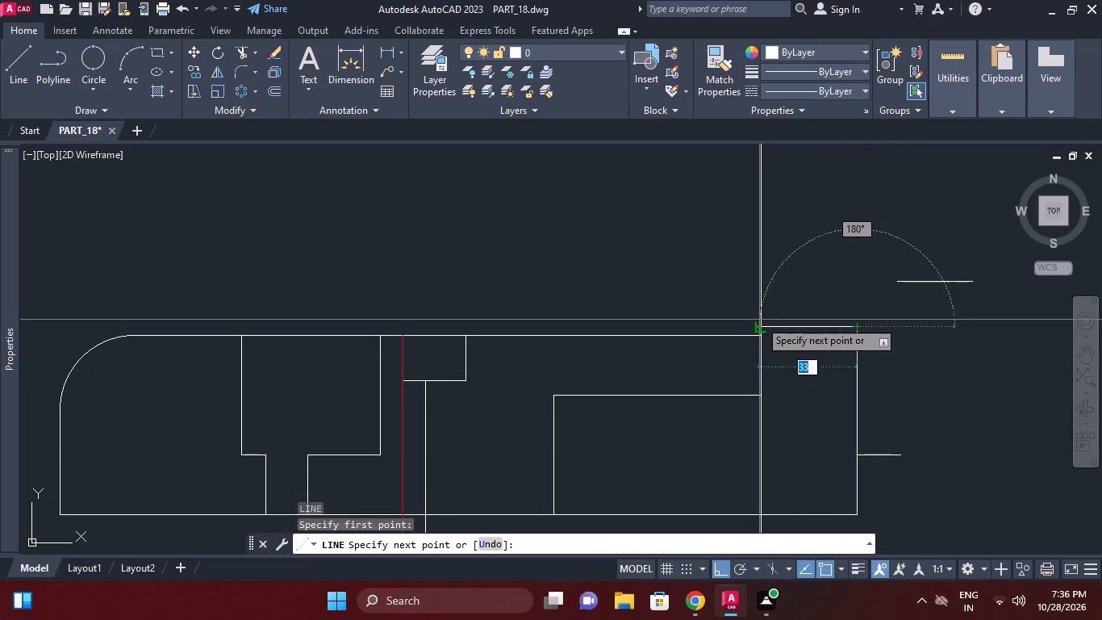
click(762, 321)
key(Escape)
Move the 25-long line by its midpoint onto the intersection of the helper line and the vertical construction line.
click(916, 302)
click(913, 275)
scroll(933, 285, up, 2)
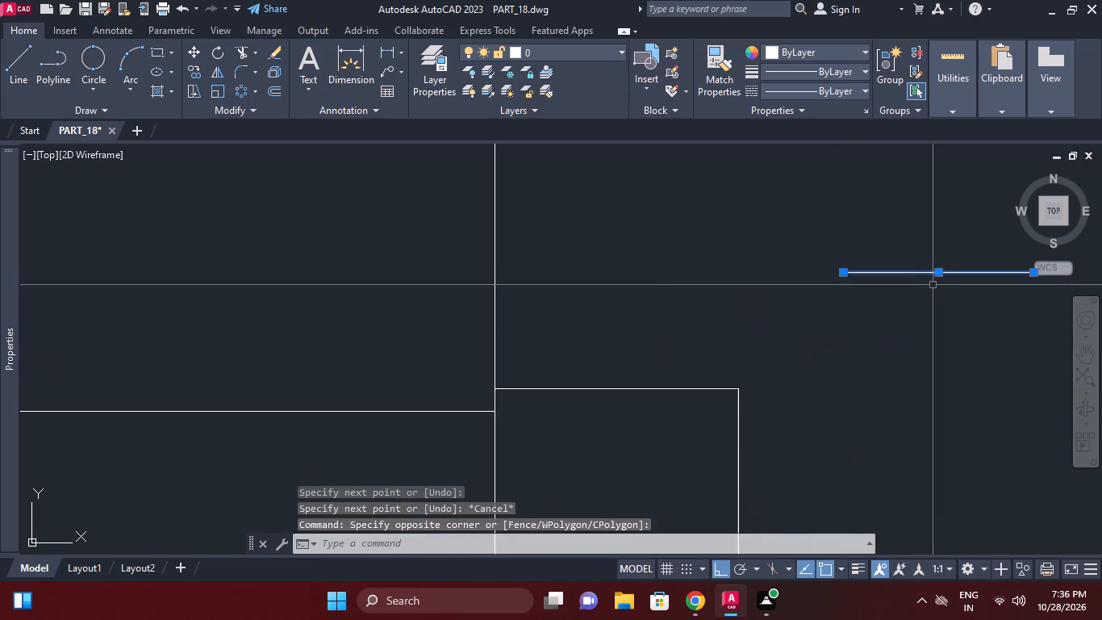
key(m)
key(space)
click(942, 270)
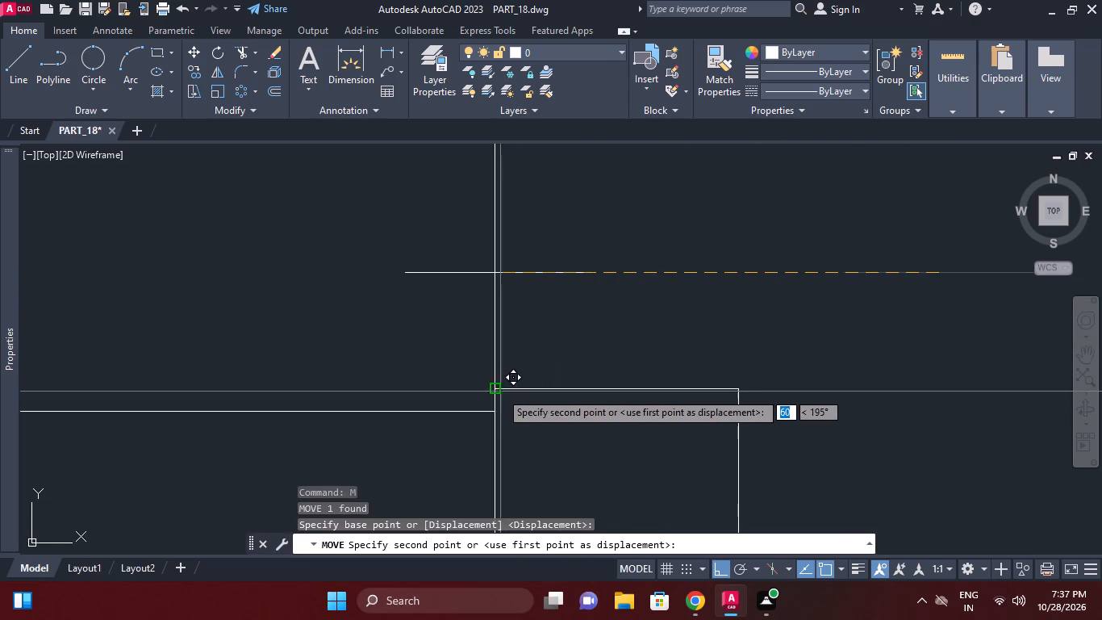
click(498, 389)
key(Escape)
Erase the horizontal helper line between the construction line and the top of the 43-long line.
click(723, 390)
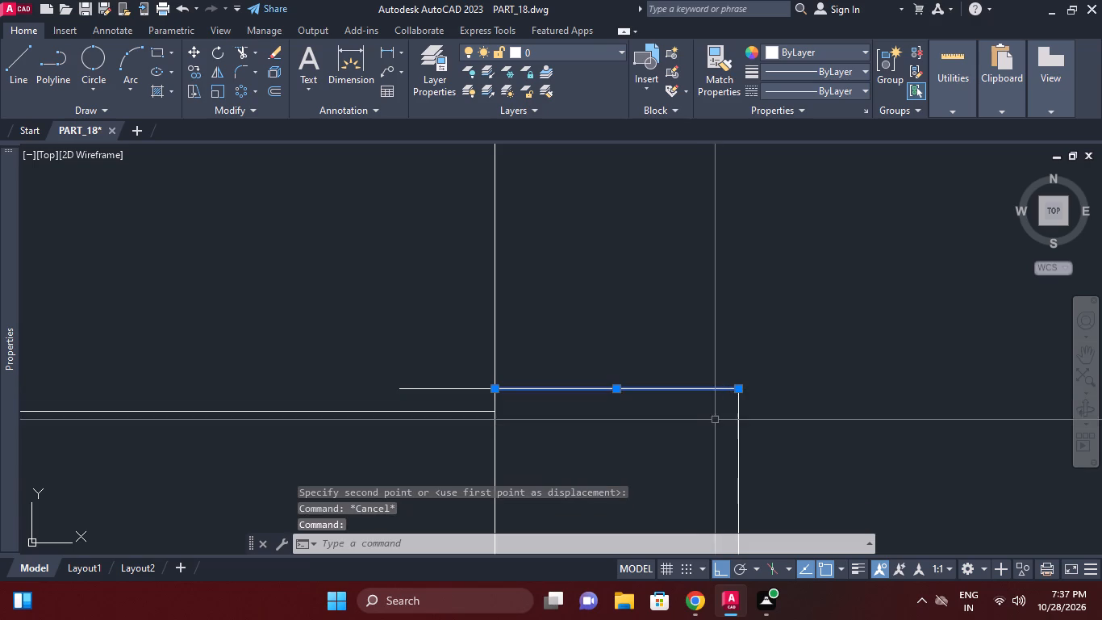
middle_drag(716, 419, 722, 402)
key(e)
key(space)
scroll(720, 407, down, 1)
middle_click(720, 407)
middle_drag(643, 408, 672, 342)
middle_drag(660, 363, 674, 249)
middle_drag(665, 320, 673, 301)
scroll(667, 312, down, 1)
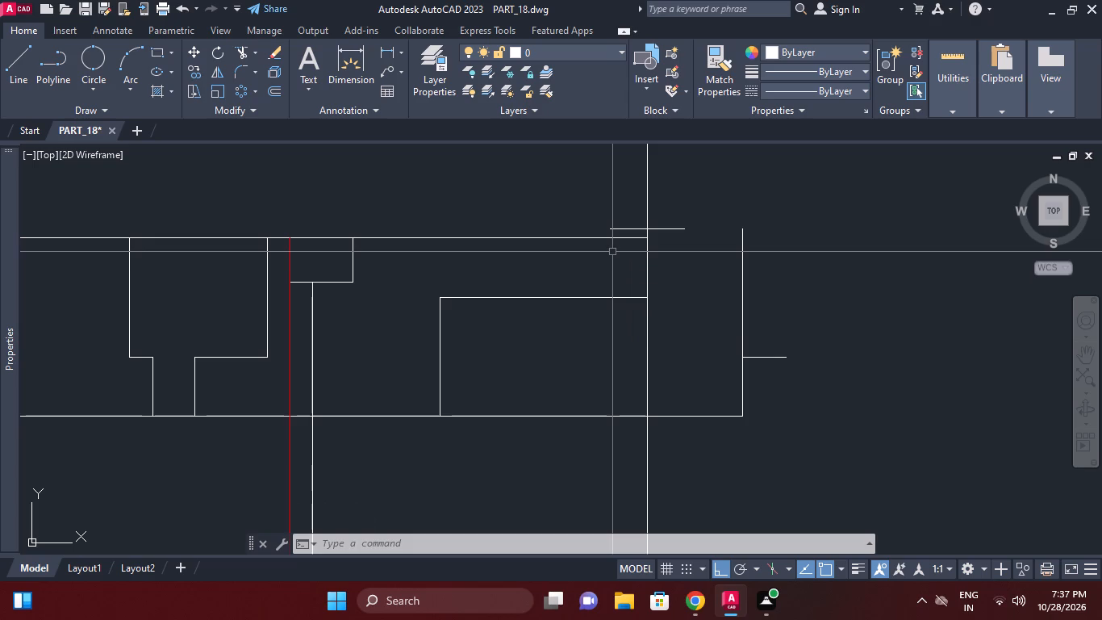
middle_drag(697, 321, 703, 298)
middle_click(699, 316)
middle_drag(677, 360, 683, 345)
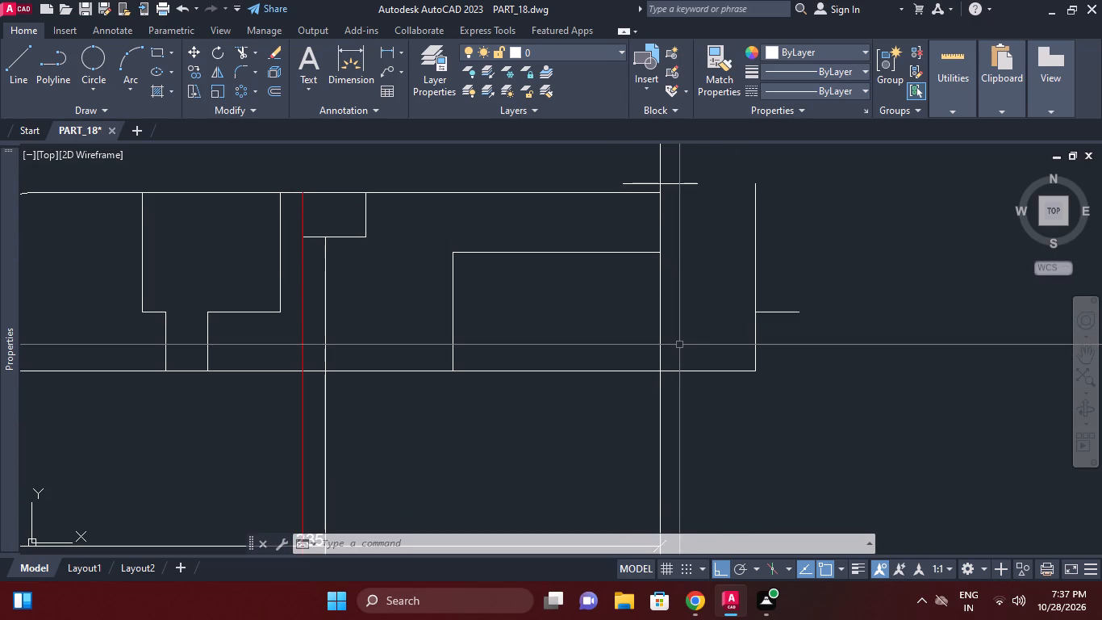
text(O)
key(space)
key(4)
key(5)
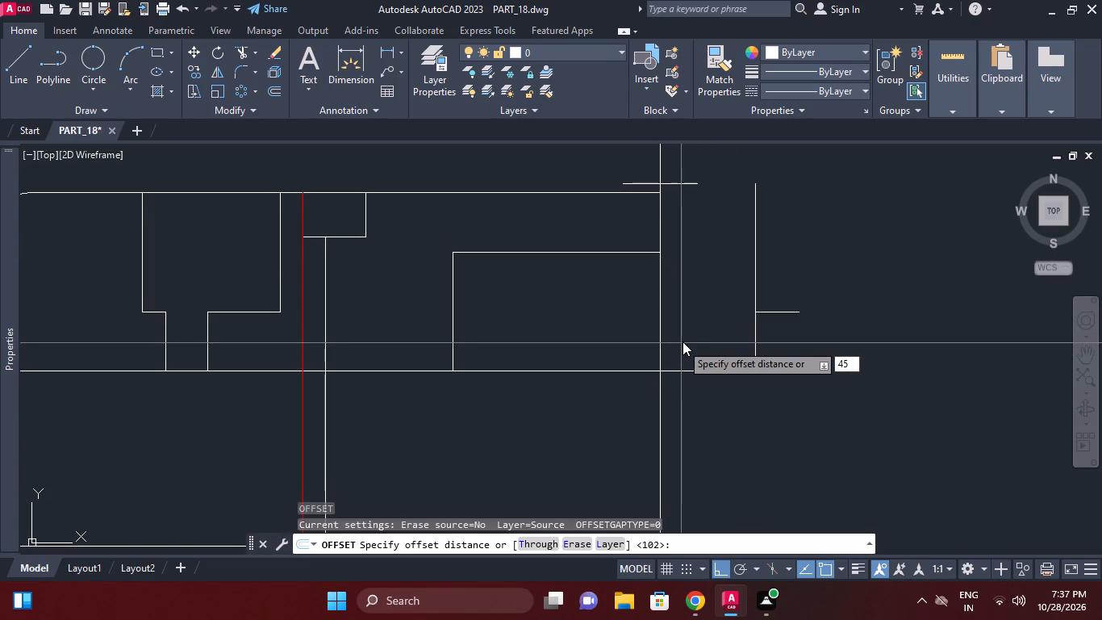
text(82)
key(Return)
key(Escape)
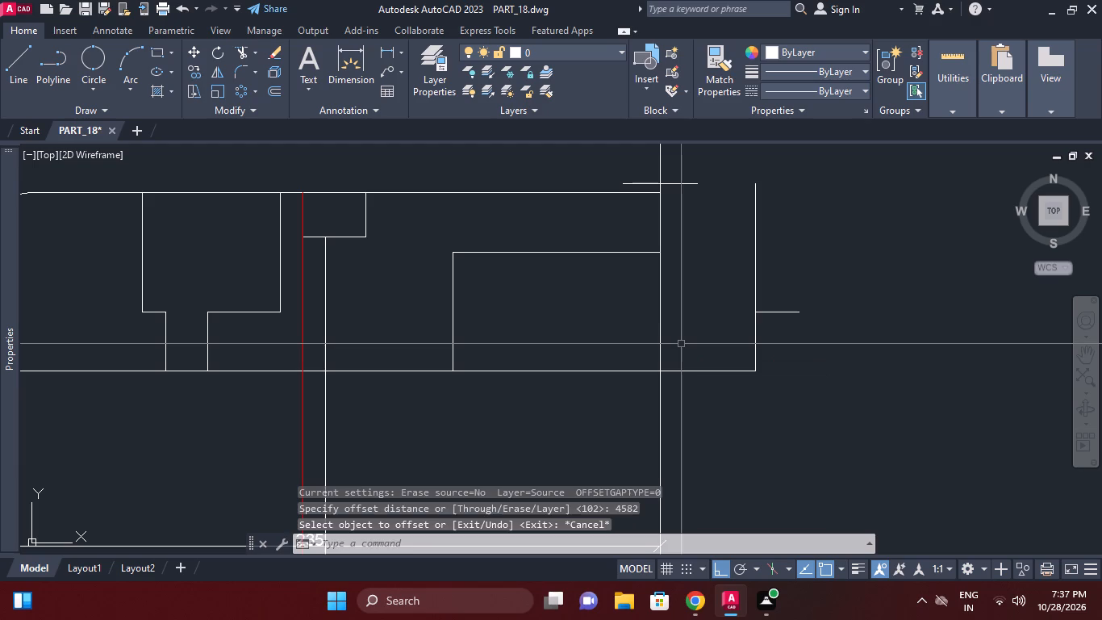
Offset the vertical construction line through the 25-long line's midpoint by 45/2 to both sides.
text(O)
key(space)
text(45)
key(8)
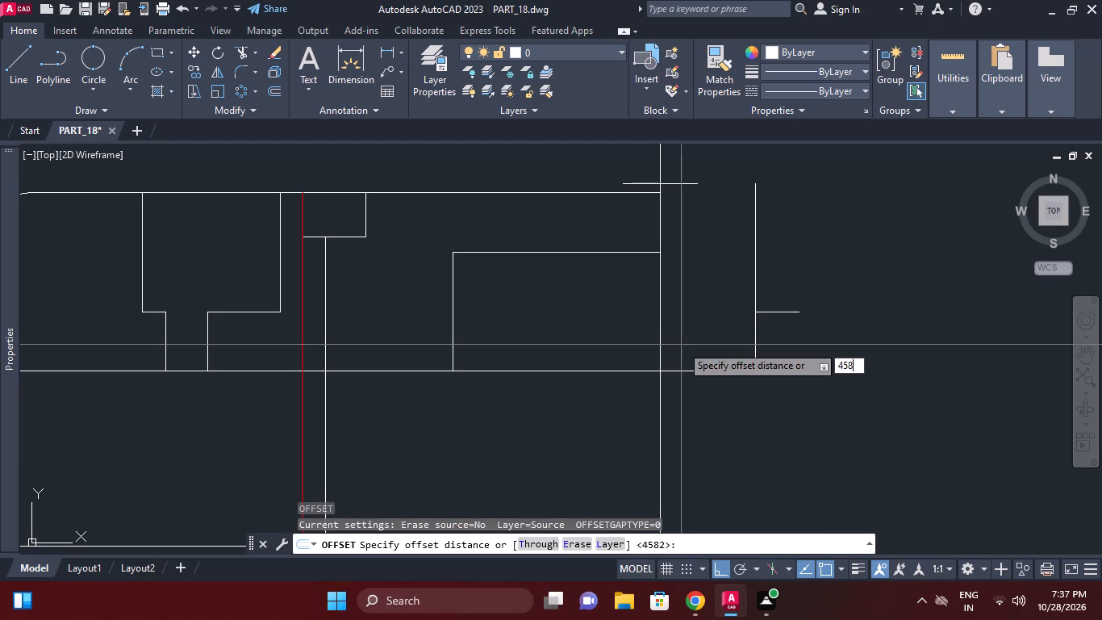
key(BackSpace)
key(slash)
key(2)
key(Return)
click(661, 383)
click(654, 378)
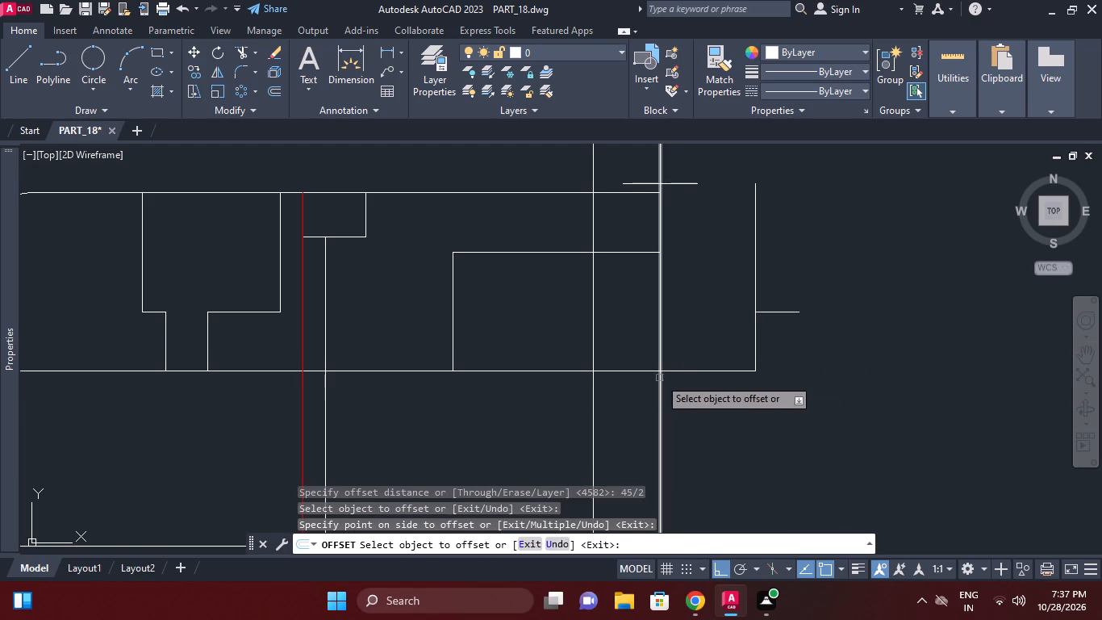
click(659, 378)
click(681, 380)
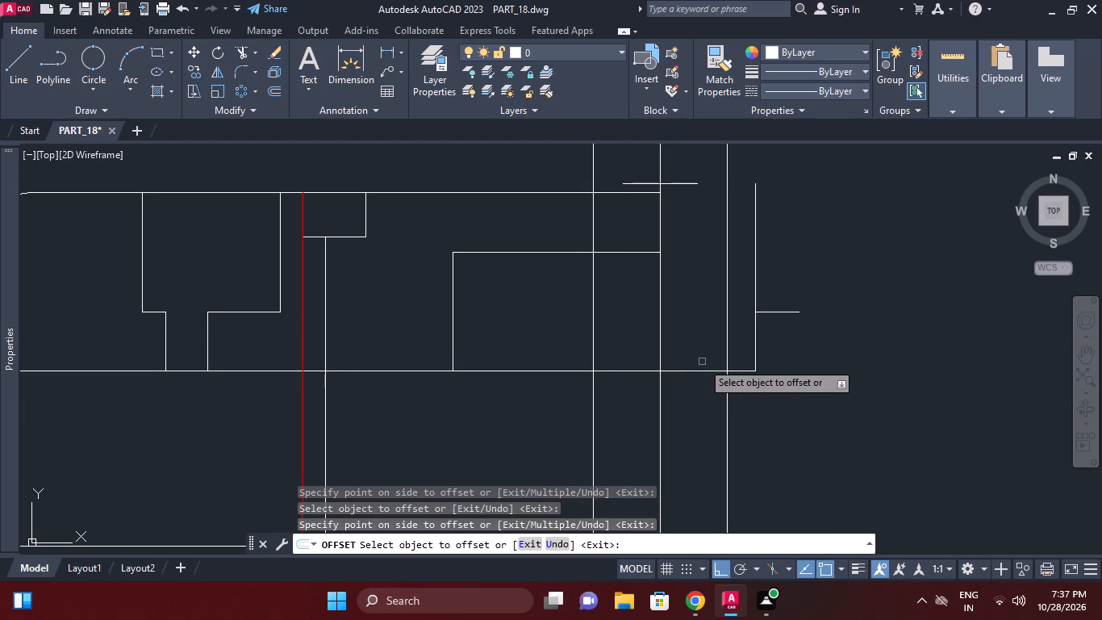
key(Escape)
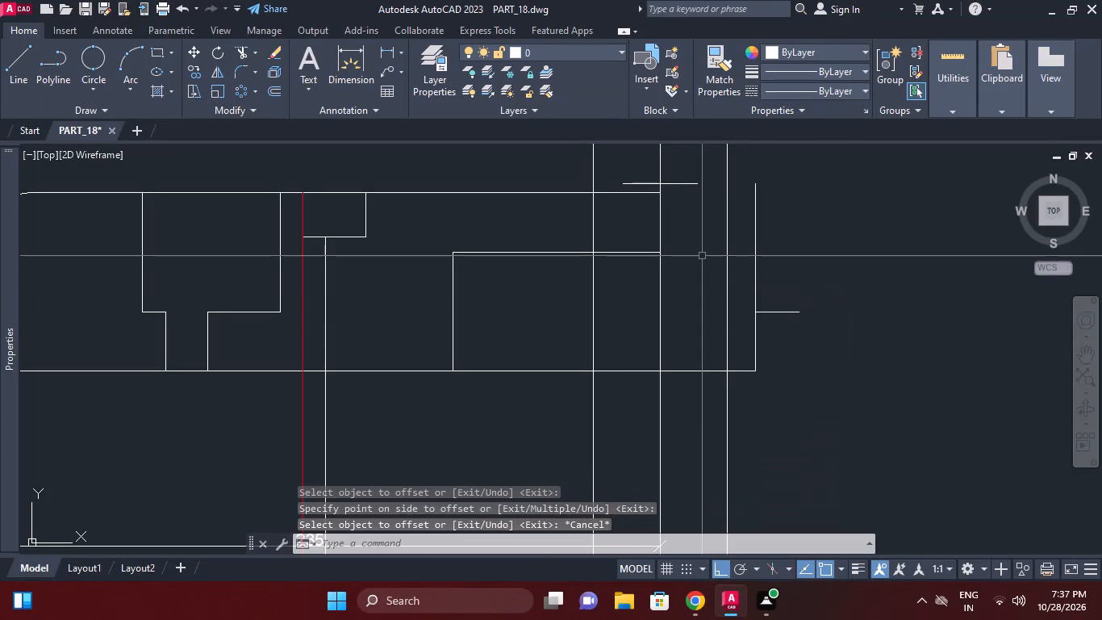
Draw slanted lines from both ends of the 25-long line down to where the offset lines cross the lower edge.
key(l)
key(space)
click(695, 187)
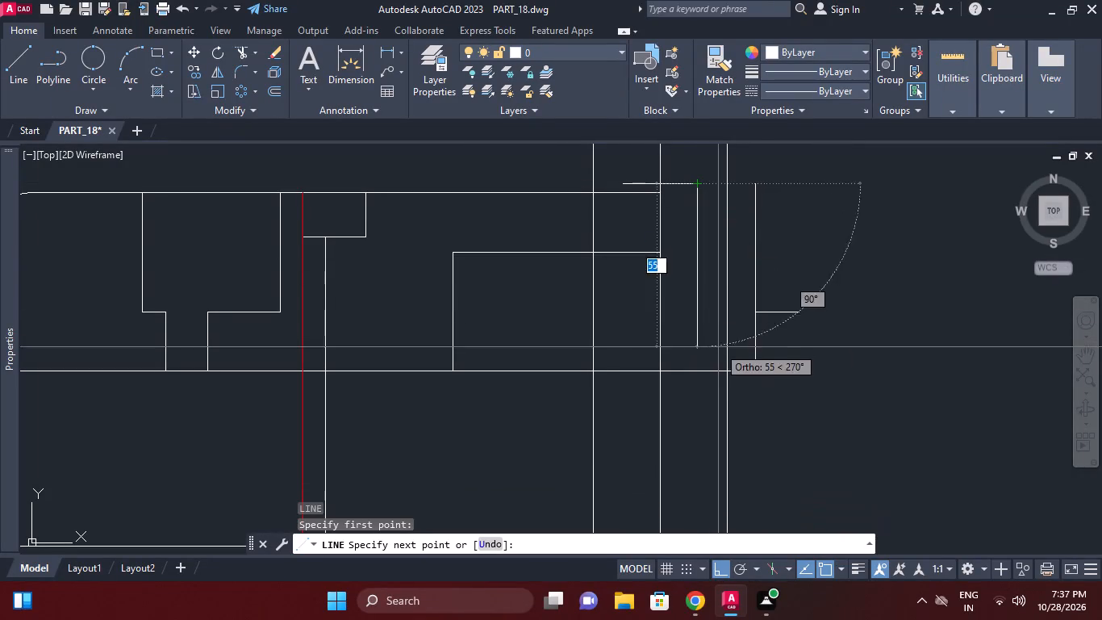
click(724, 374)
key(Escape)
key(space)
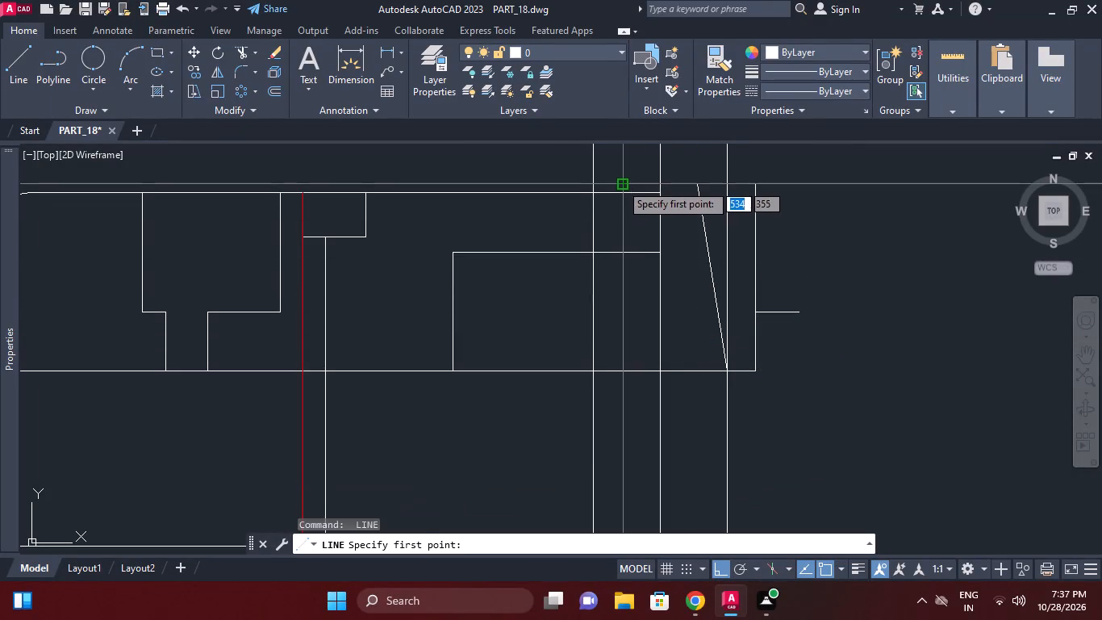
click(620, 183)
click(597, 373)
key(Escape)
middle_click(614, 418)
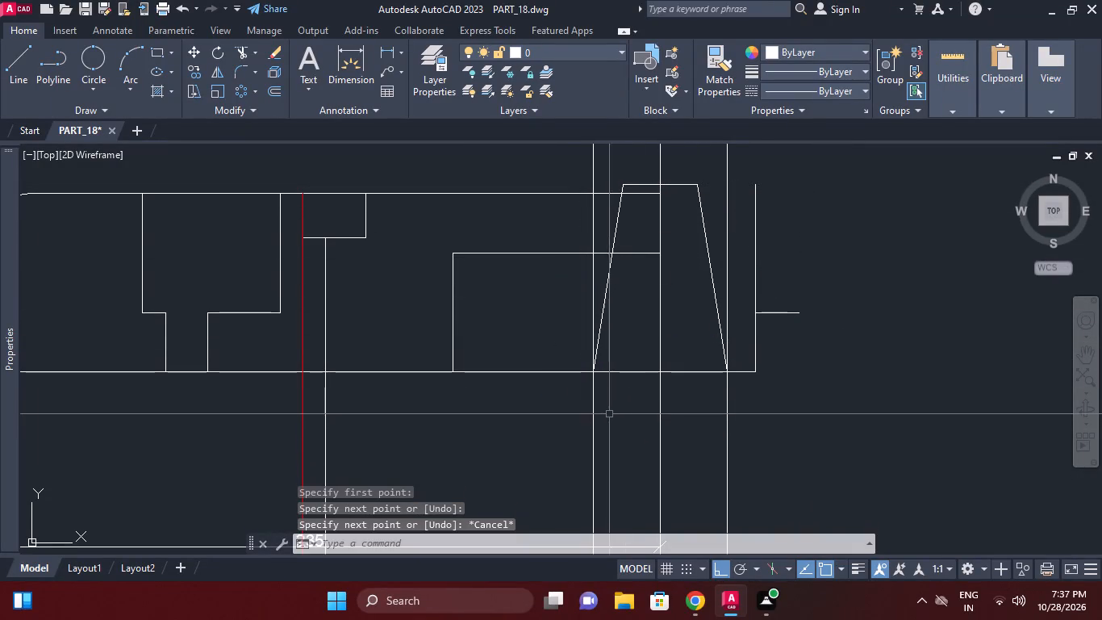
Erase the two offset vertical construction lines at the base of the slanted sides.
key(e)
key(space)
click(595, 404)
click(763, 423)
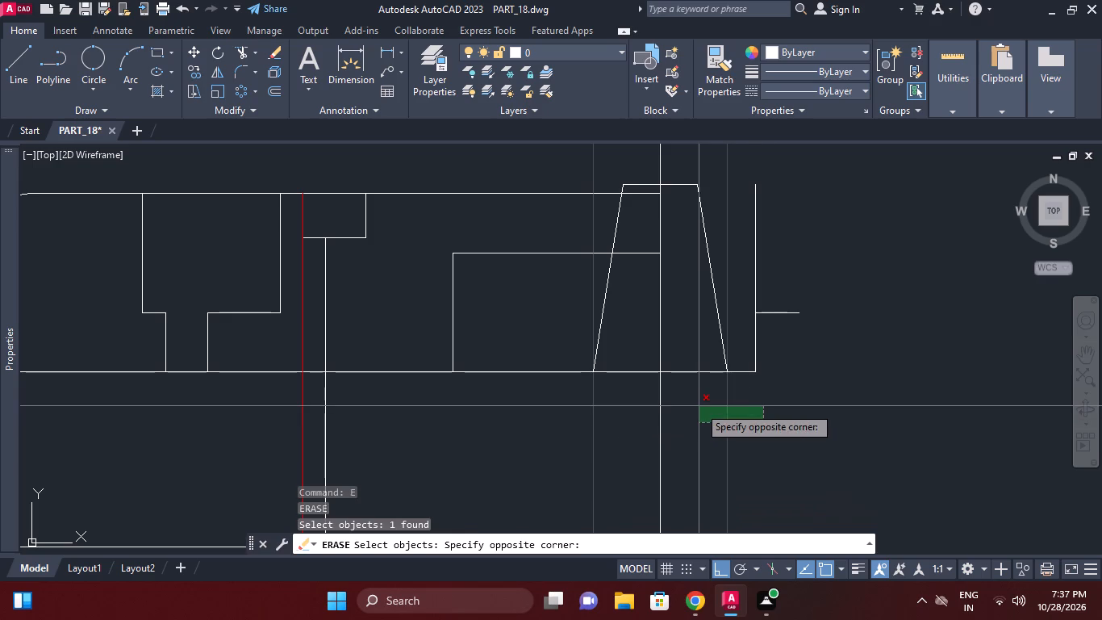
click(699, 406)
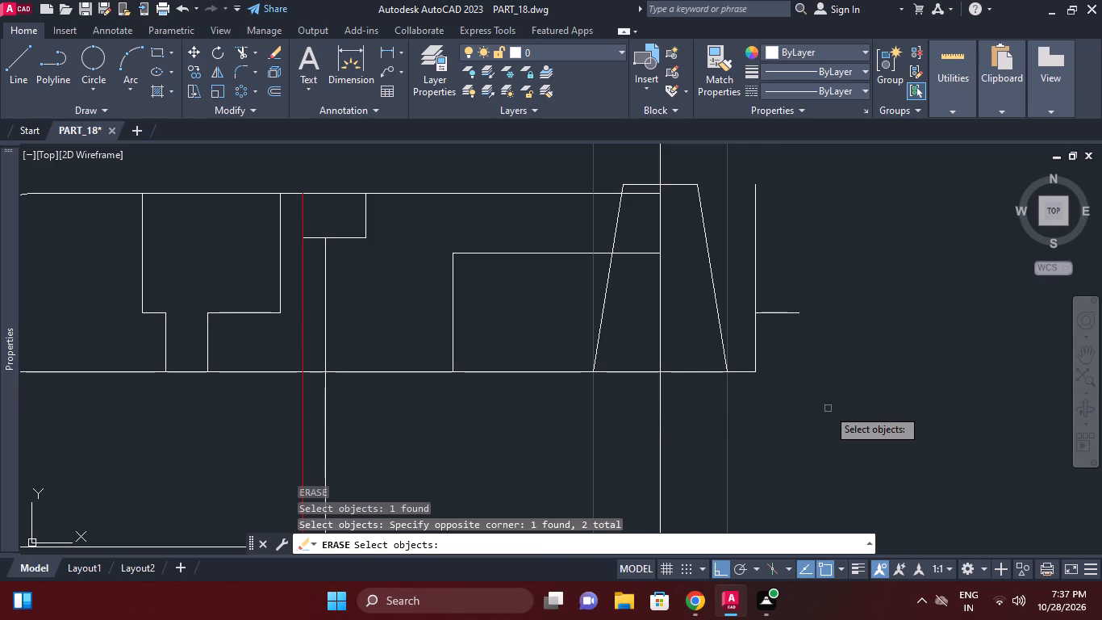
right_click(828, 408)
middle_drag(850, 317, 854, 347)
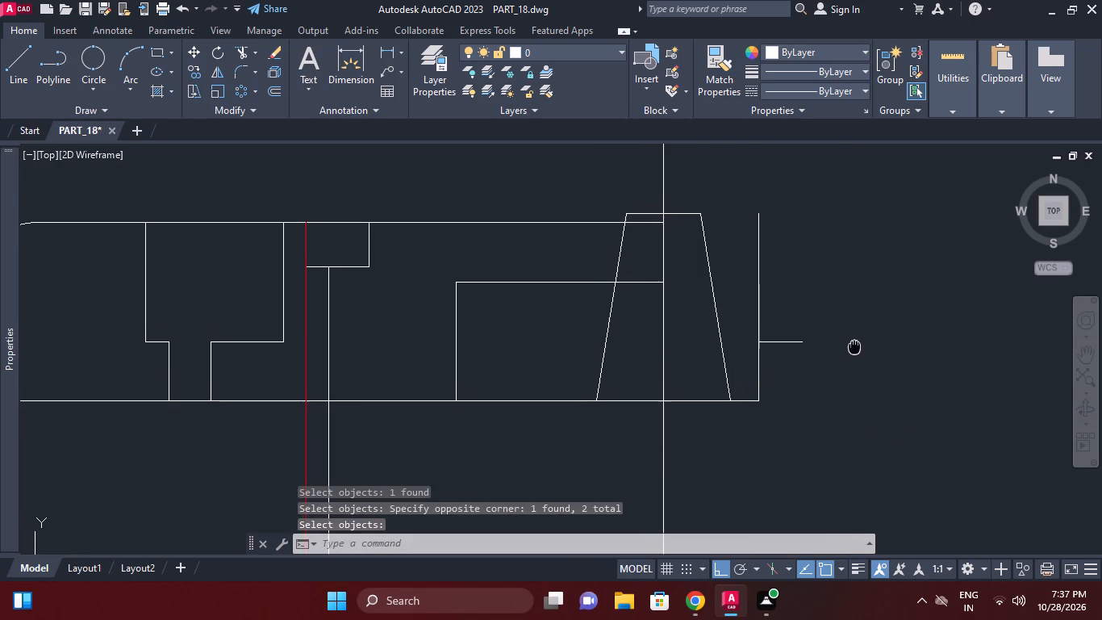
middle_drag(854, 347, 855, 352)
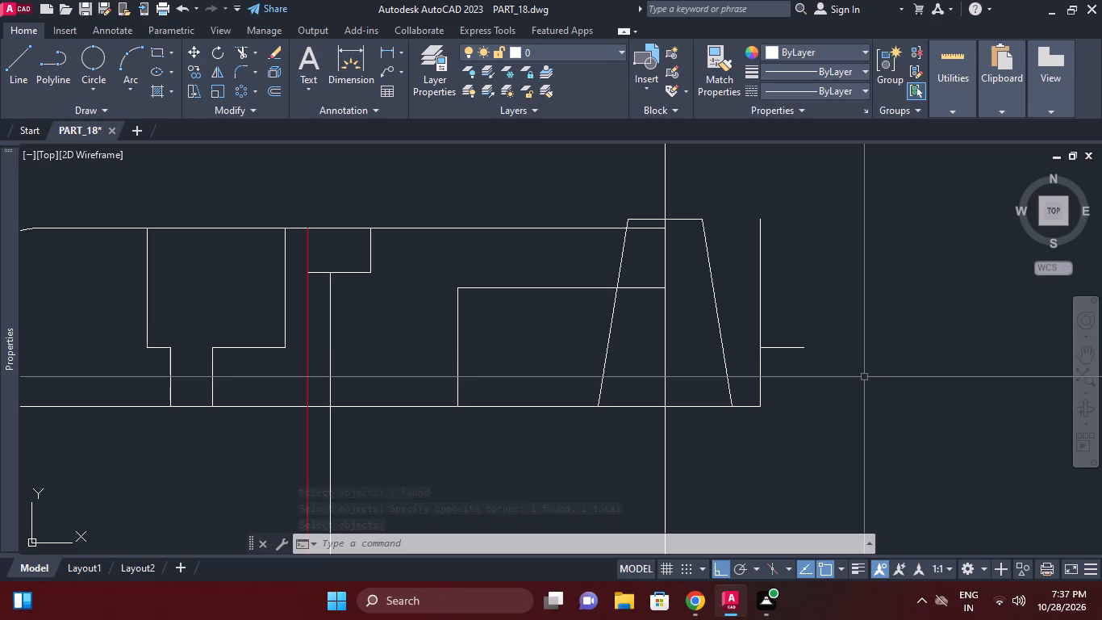
Undo the tapered boss construction back to before the horizontal helper line was drawn to the top of the 43-long line.
middle_click(563, 429)
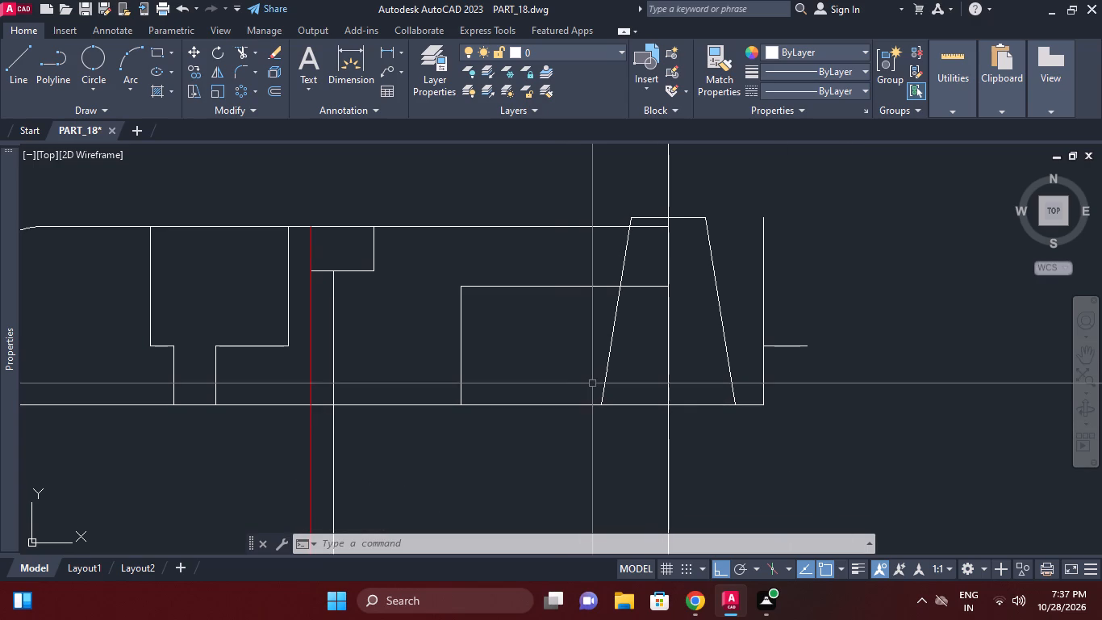
middle_drag(603, 394, 611, 408)
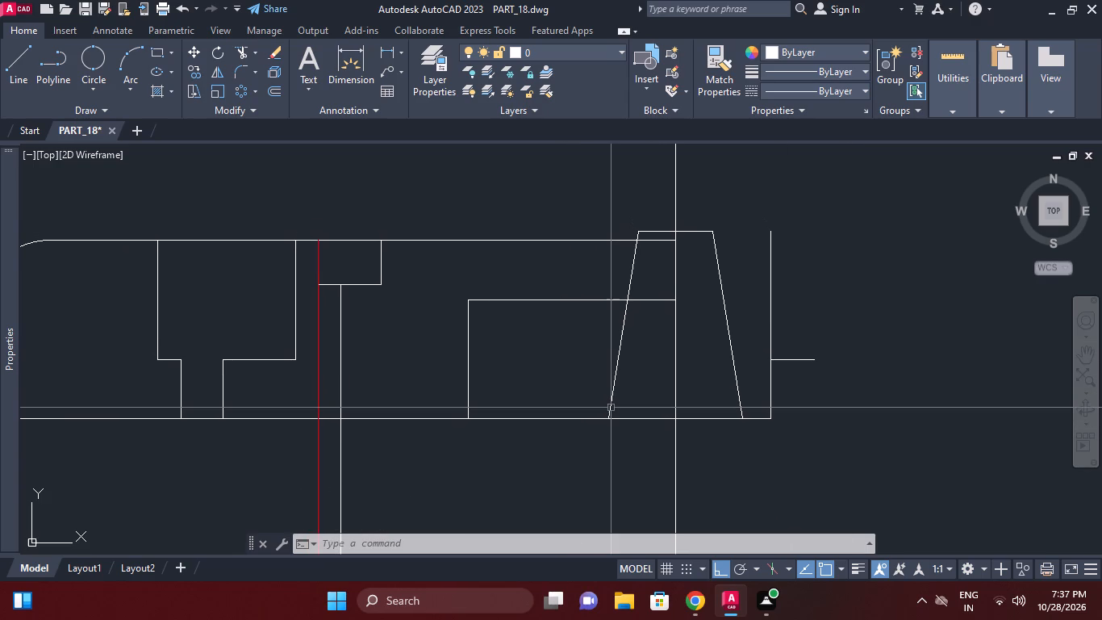
key(ctrl+z)
key(ctrl+z)
key(ctrl+z)
key(ctrl+z)
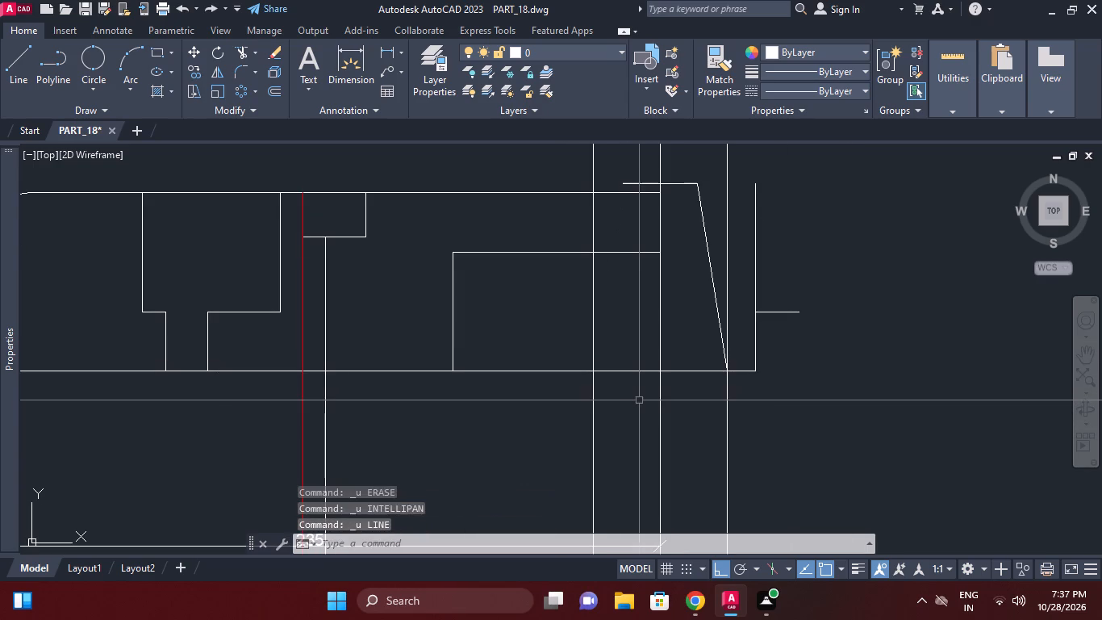
key(ctrl+z)
key(ctrl+z)
key(ctrl+z)
key(ctrl+z)
key(ctrl+z)
key(ctrl+z)
key(ctrl+z)
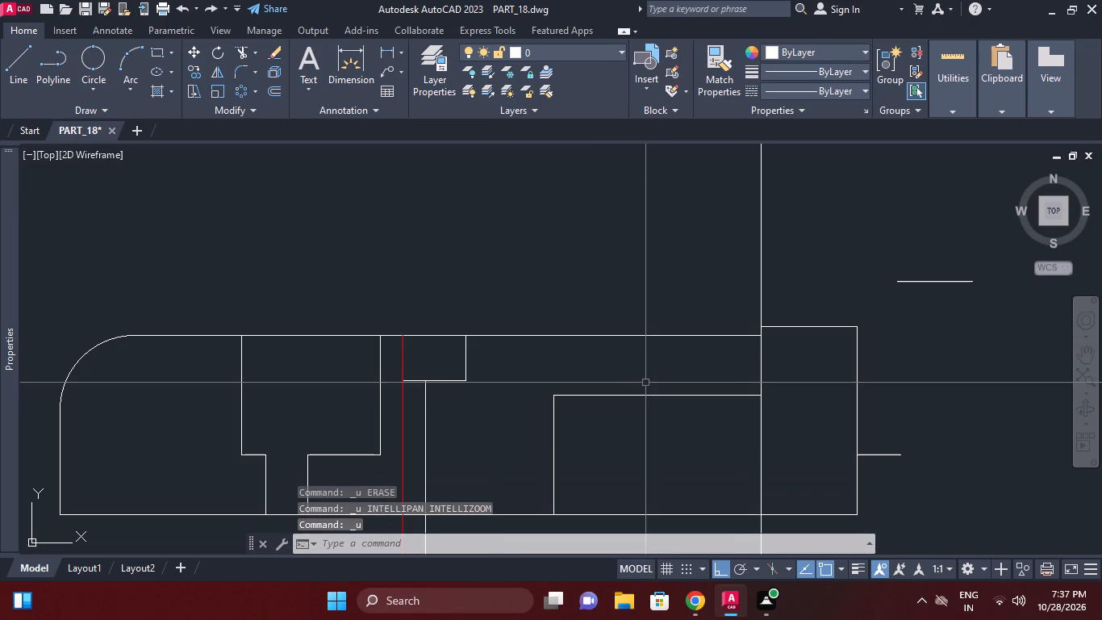
key(ctrl+z)
Erase the vertical lines and short horizontal stub at the base's right end, plus the loose 25-long line above.
scroll(799, 338, down, 1)
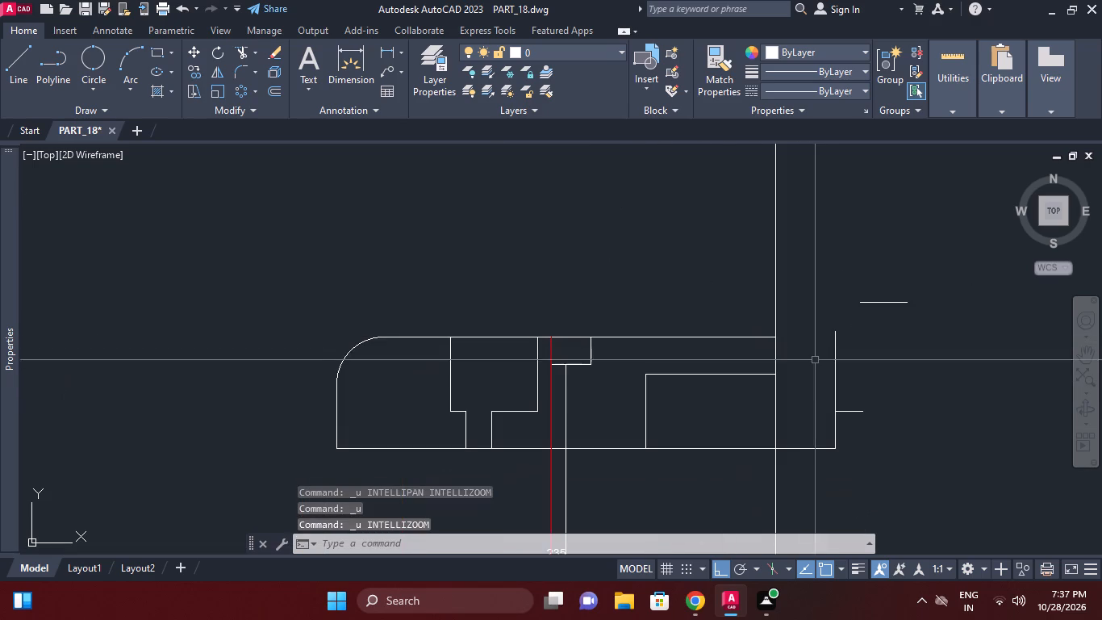
click(836, 349)
key(e)
key(space)
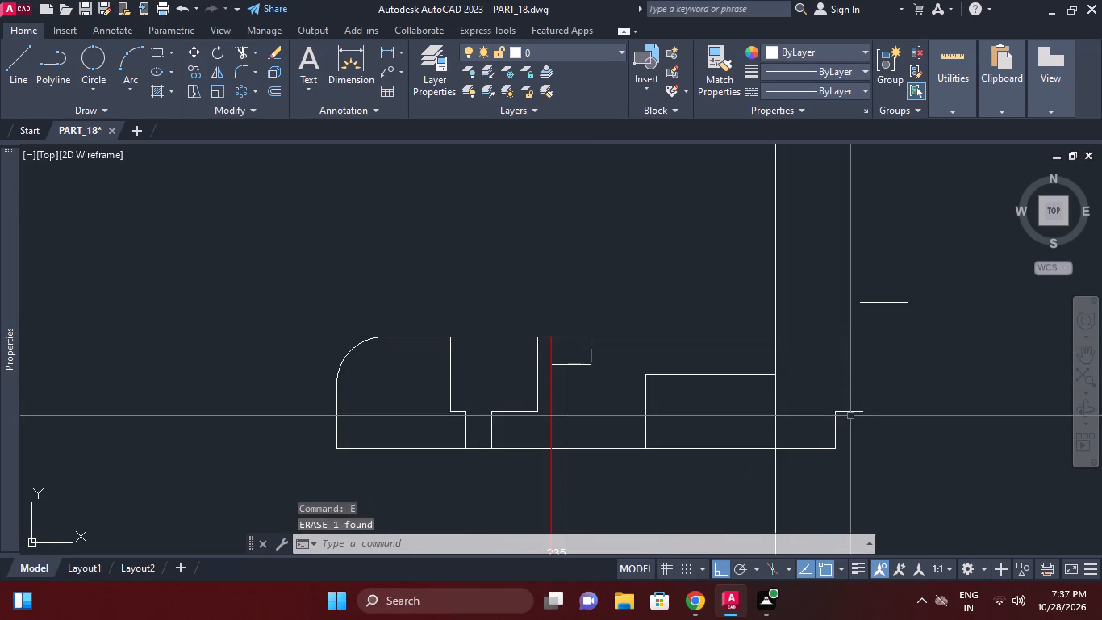
click(851, 416)
click(851, 410)
key(e)
key(space)
click(835, 423)
key(e)
key(space)
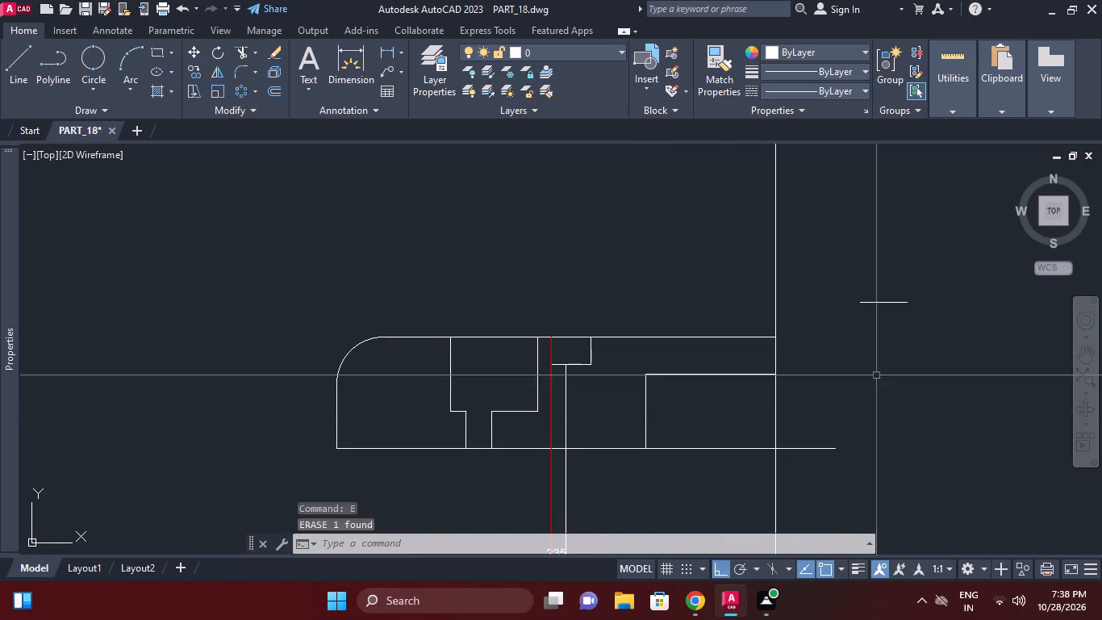
click(879, 313)
click(862, 288)
key(e)
key(space)
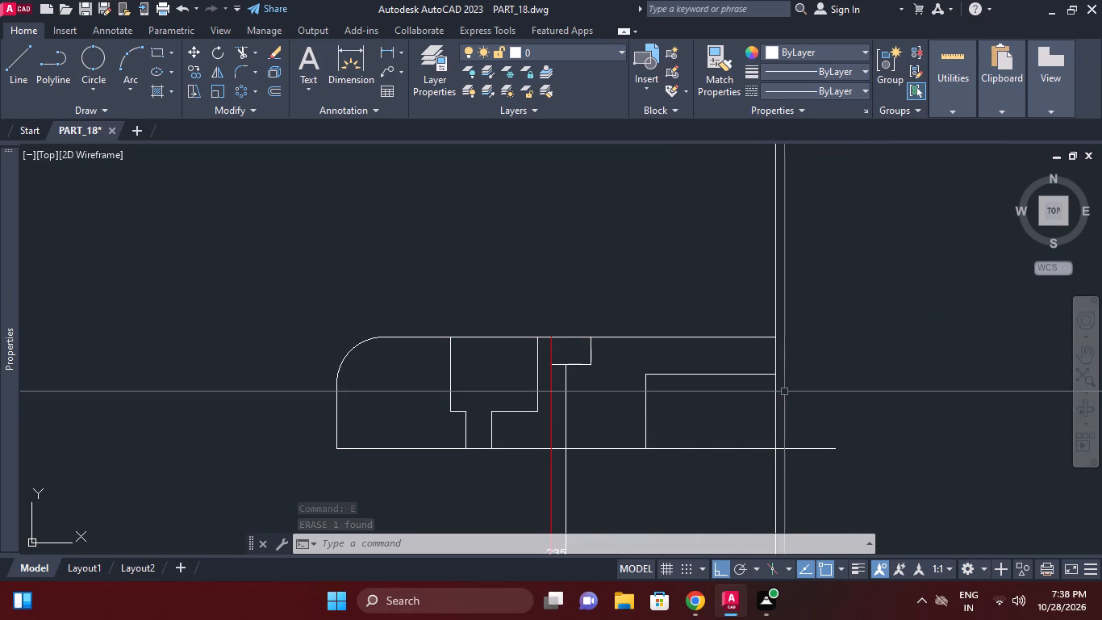
Draw a horizontal helper line rightward from where the inner step's top edge meets the vertical construction line, past the base's right end.
key(l)
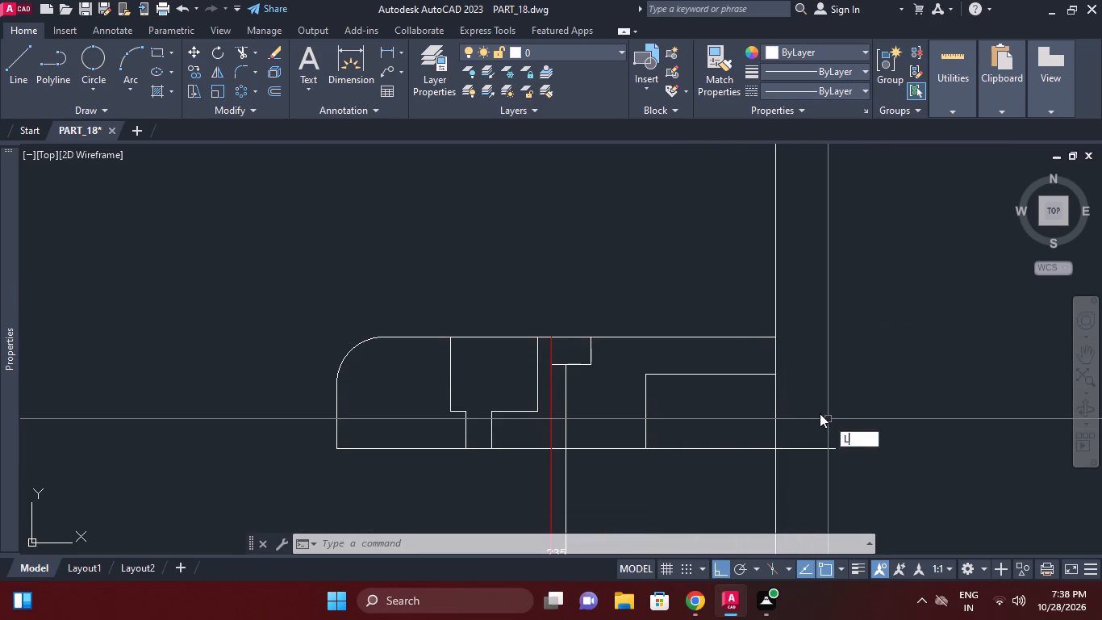
key(space)
click(774, 376)
click(852, 379)
key(F1)
key(space)
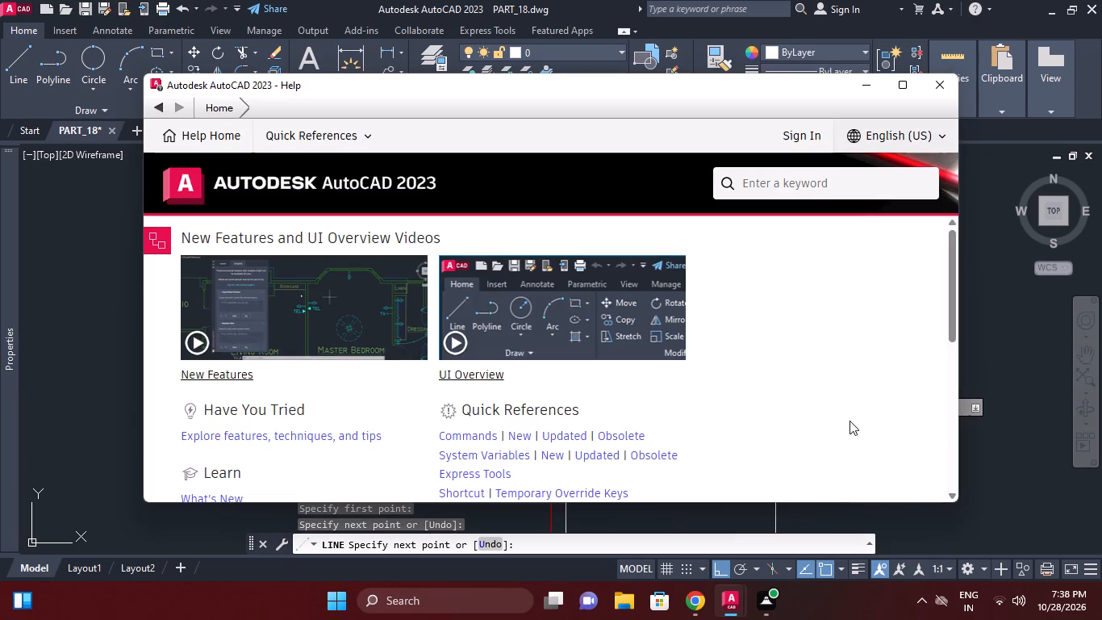
key(Escape)
key(Escape)
Draw a vertical line from the right end of the lower edge up to the horizontal helper line.
key(space)
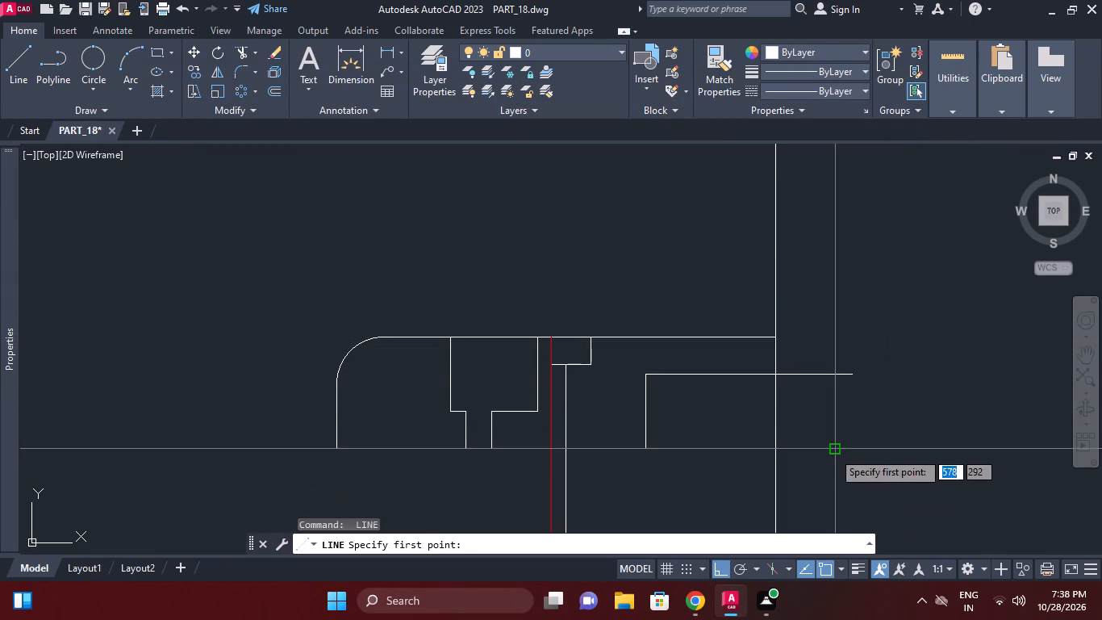
click(833, 451)
click(829, 373)
scroll(841, 376, up, 2)
key(Escape)
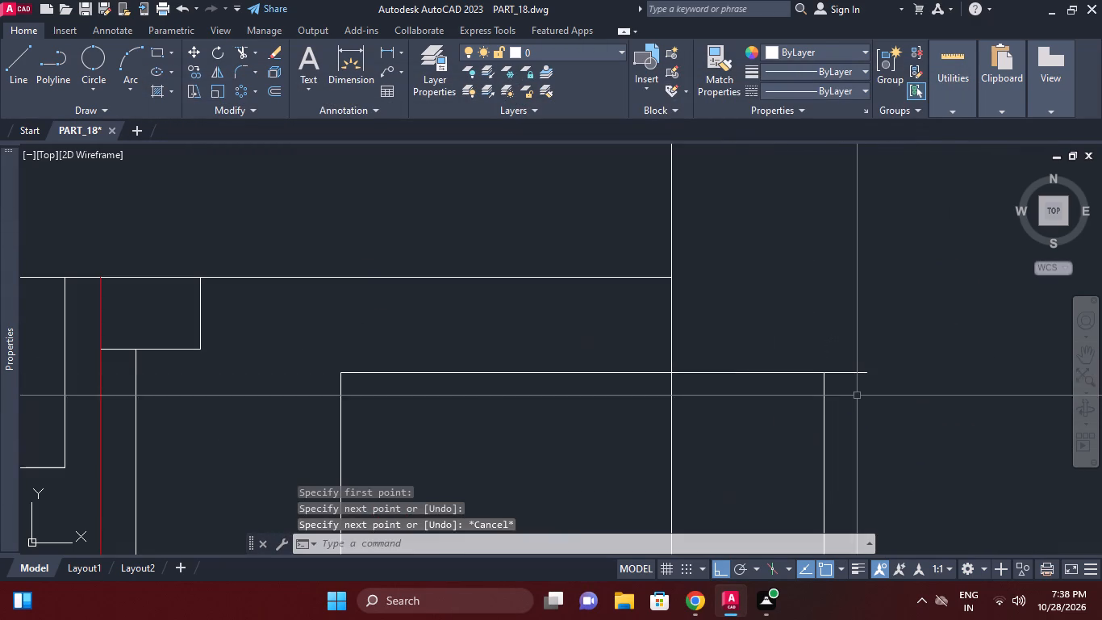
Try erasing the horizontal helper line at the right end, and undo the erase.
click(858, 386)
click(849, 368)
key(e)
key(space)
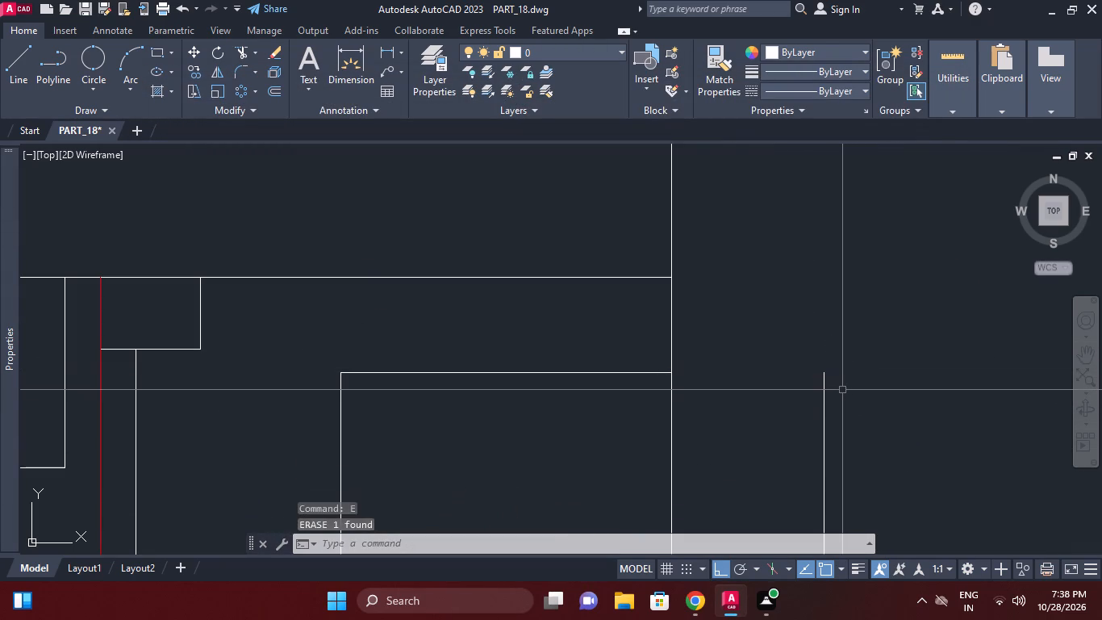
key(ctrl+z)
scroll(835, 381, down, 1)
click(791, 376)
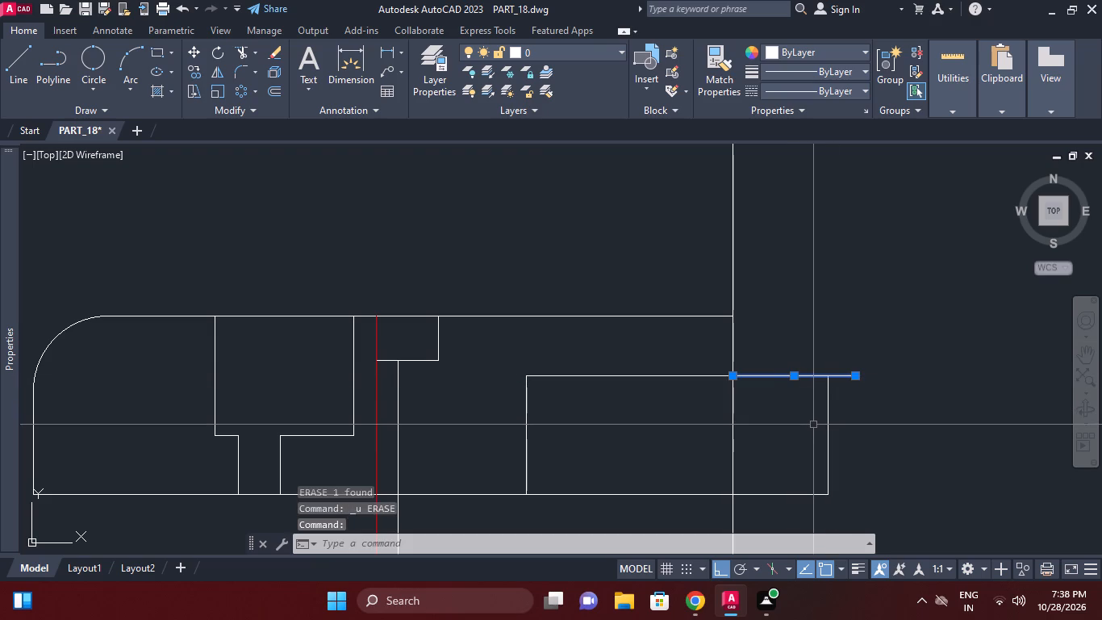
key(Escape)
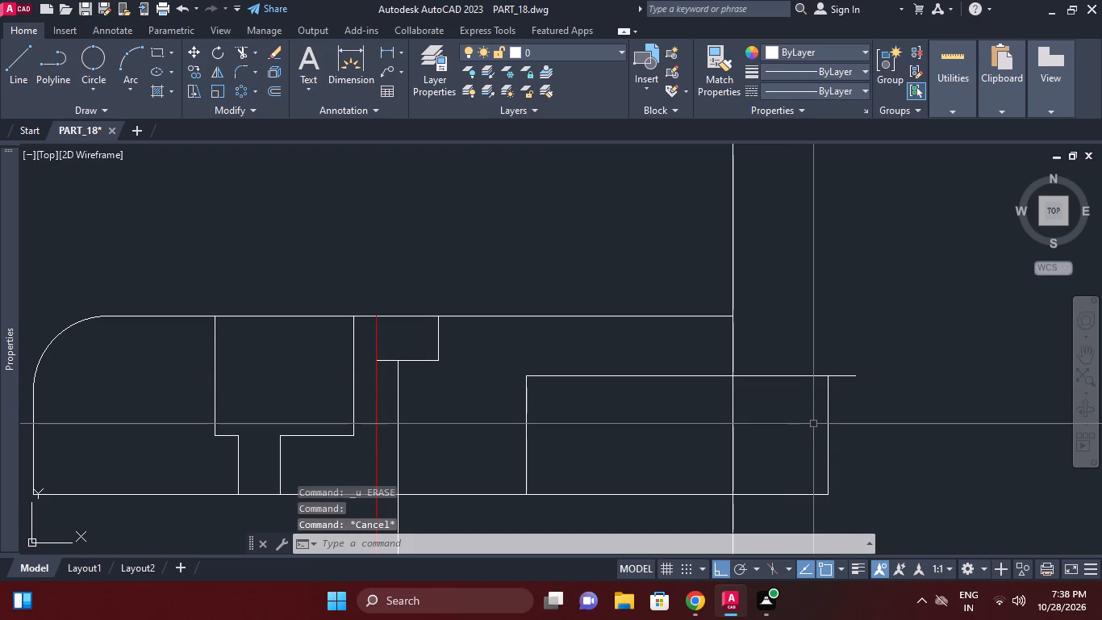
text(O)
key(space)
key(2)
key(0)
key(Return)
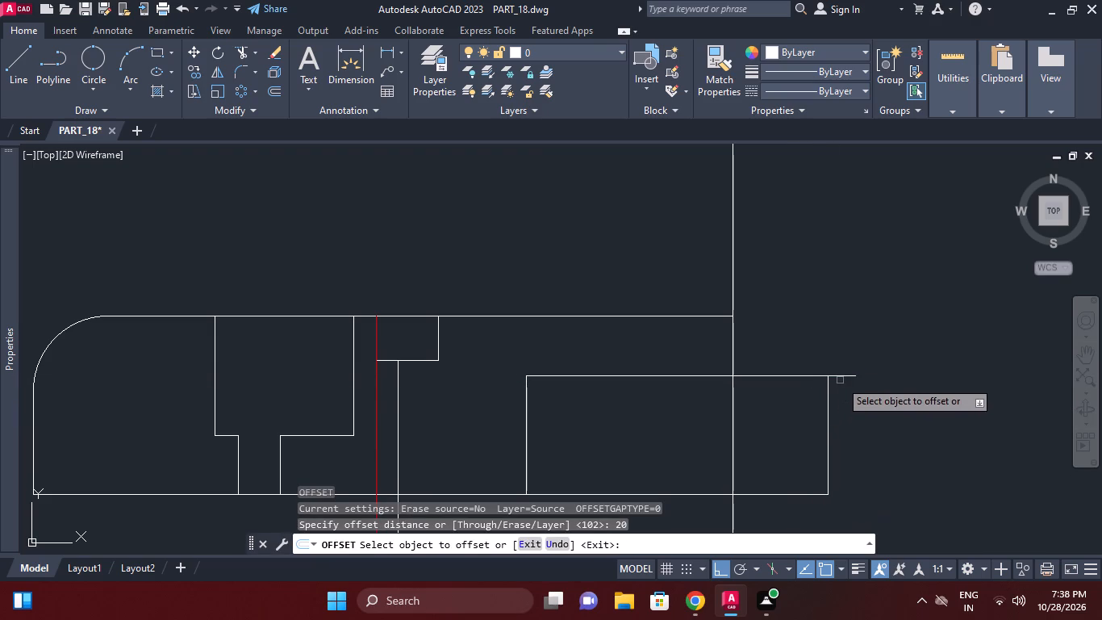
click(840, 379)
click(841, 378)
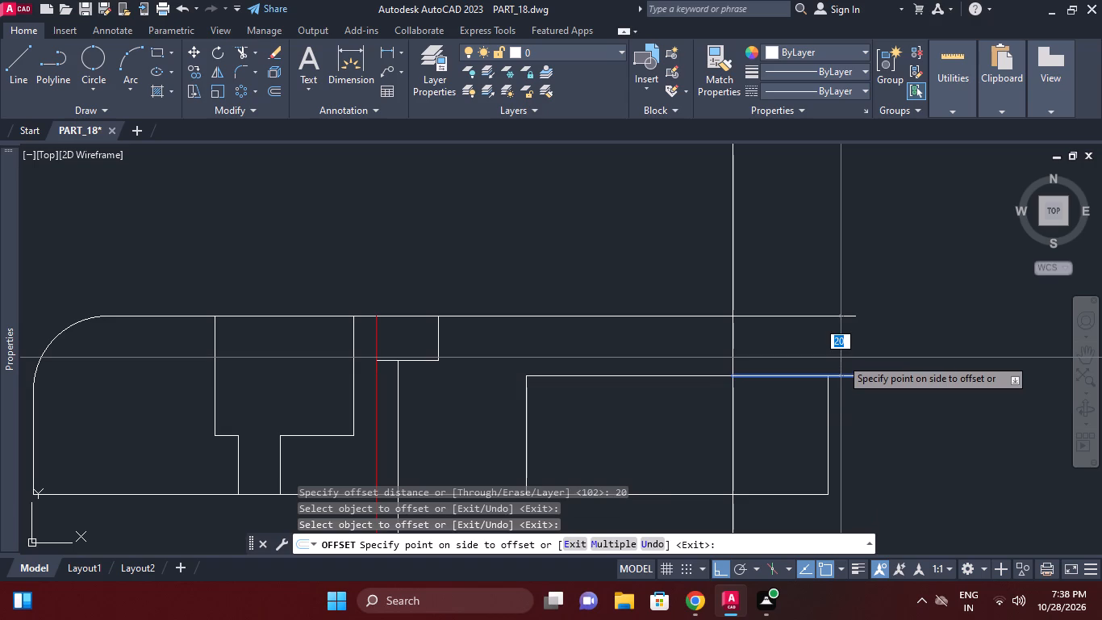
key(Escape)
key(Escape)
Erase the horizontal helper line running from the construction line past the right vertical line.
click(840, 379)
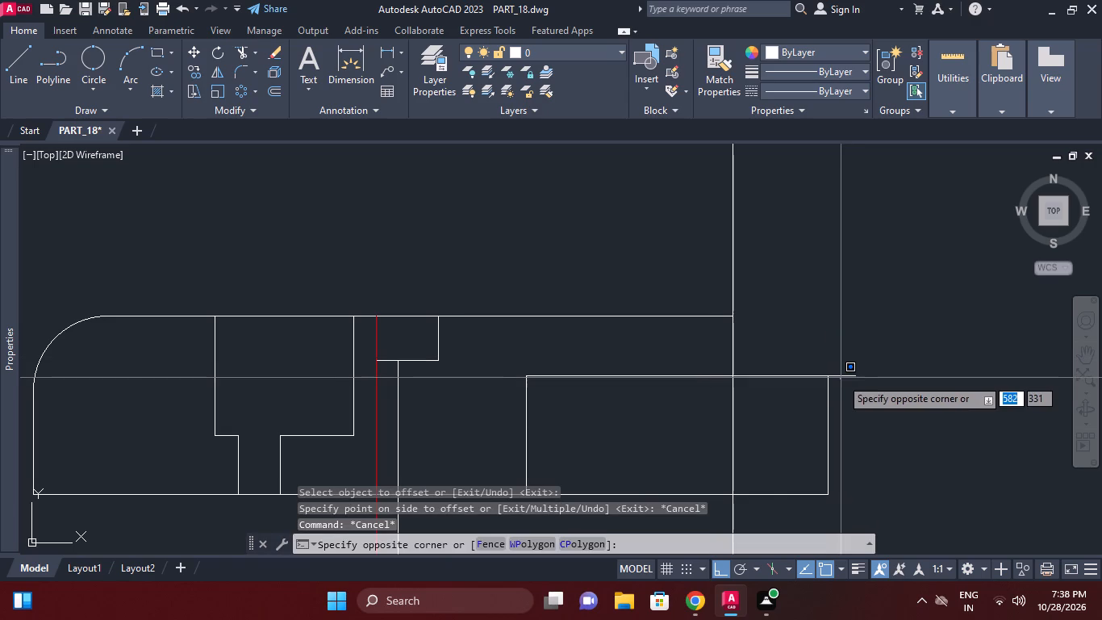
click(841, 378)
click(841, 373)
click(837, 382)
click(837, 374)
text(E)
key(space)
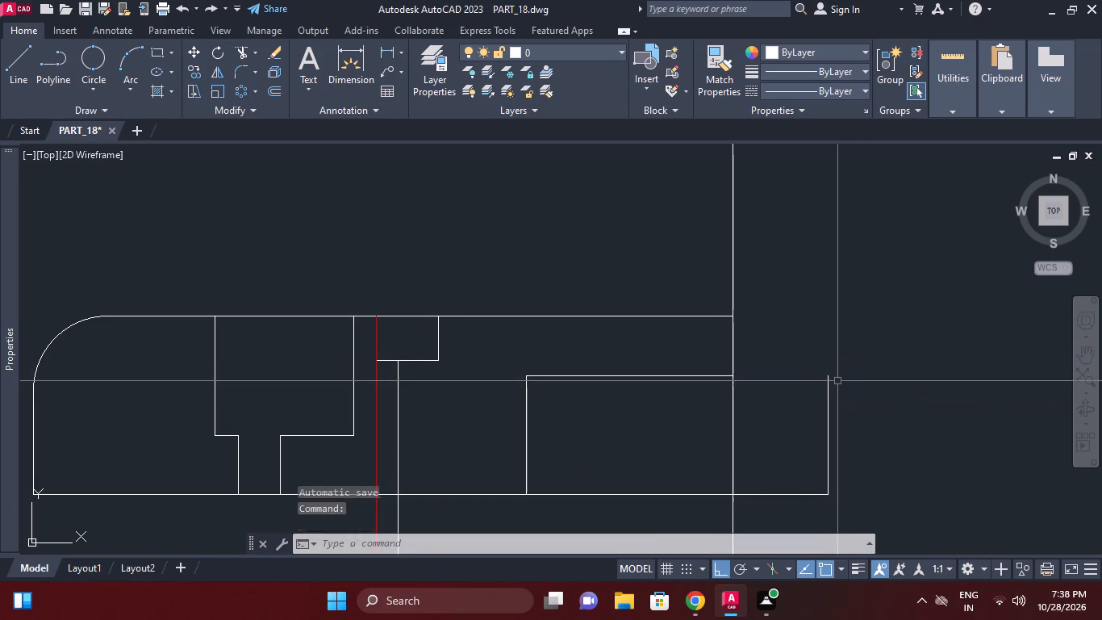
Draw a 20-long vertical line upward from the top end of the right vertical line.
key(l)
key(space)
click(821, 377)
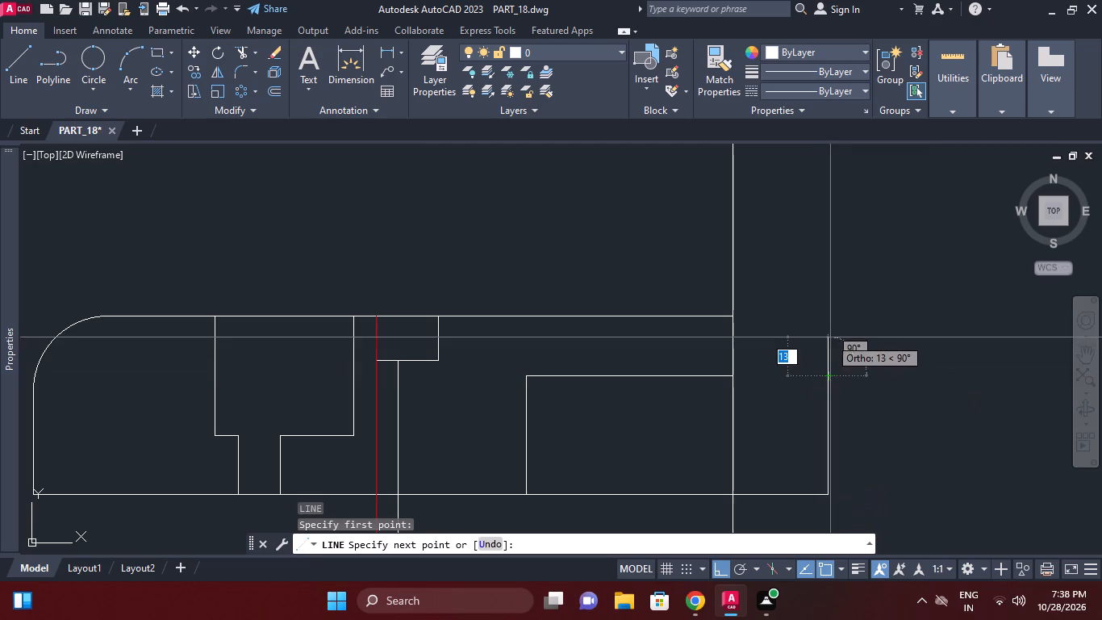
text(20)
key(Return)
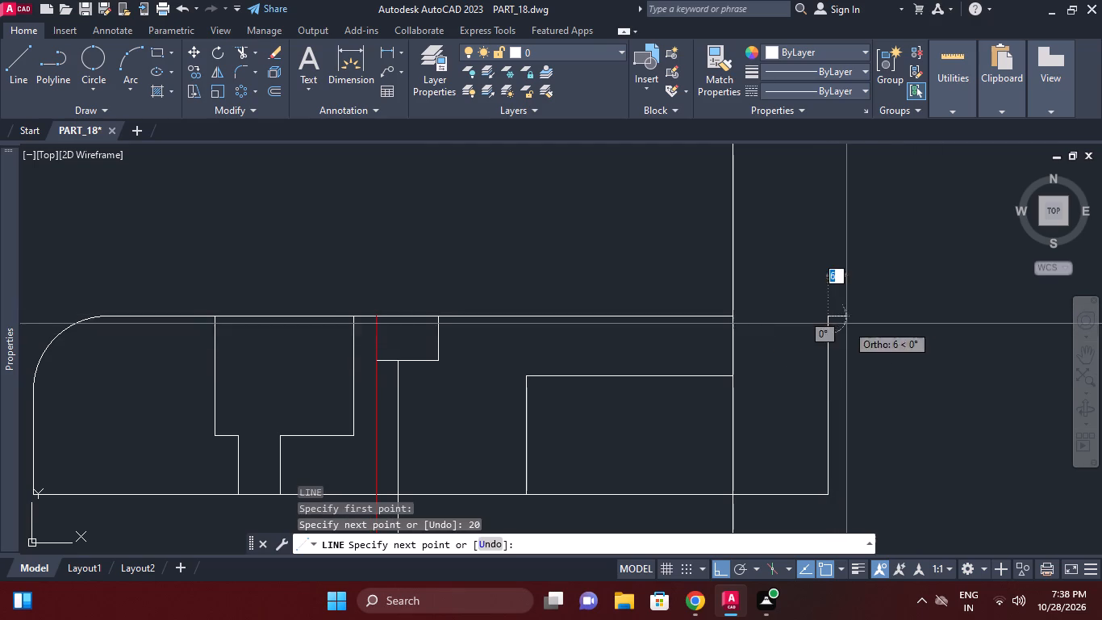
key(Escape)
Erase the lower vertical line at the right end, between the lower edge and the 20-long line.
click(823, 433)
click(829, 417)
click(829, 403)
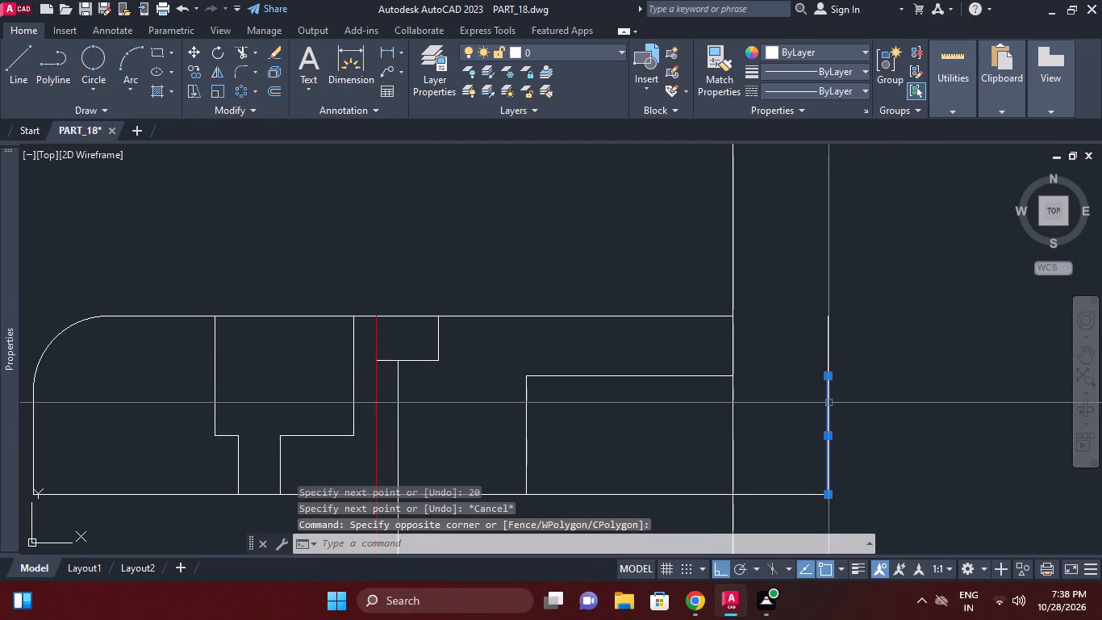
key(e)
key(space)
key(Escape)
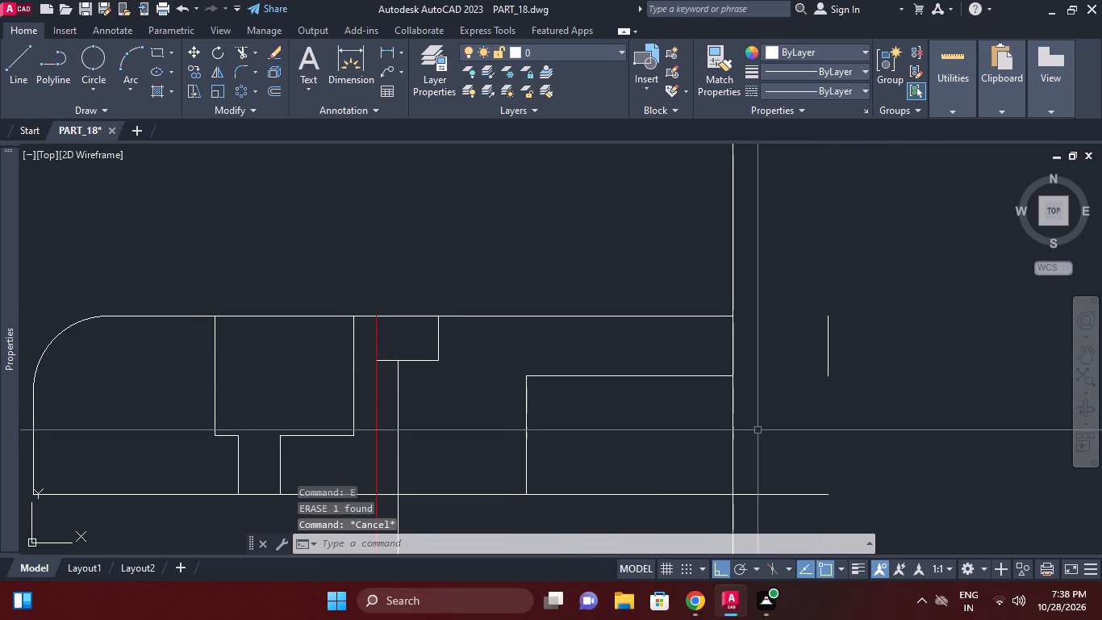
Extend the inner step's horizontal top edge to the 20-long vertical line at the right end.
key(e)
key(x)
key(space)
click(827, 360)
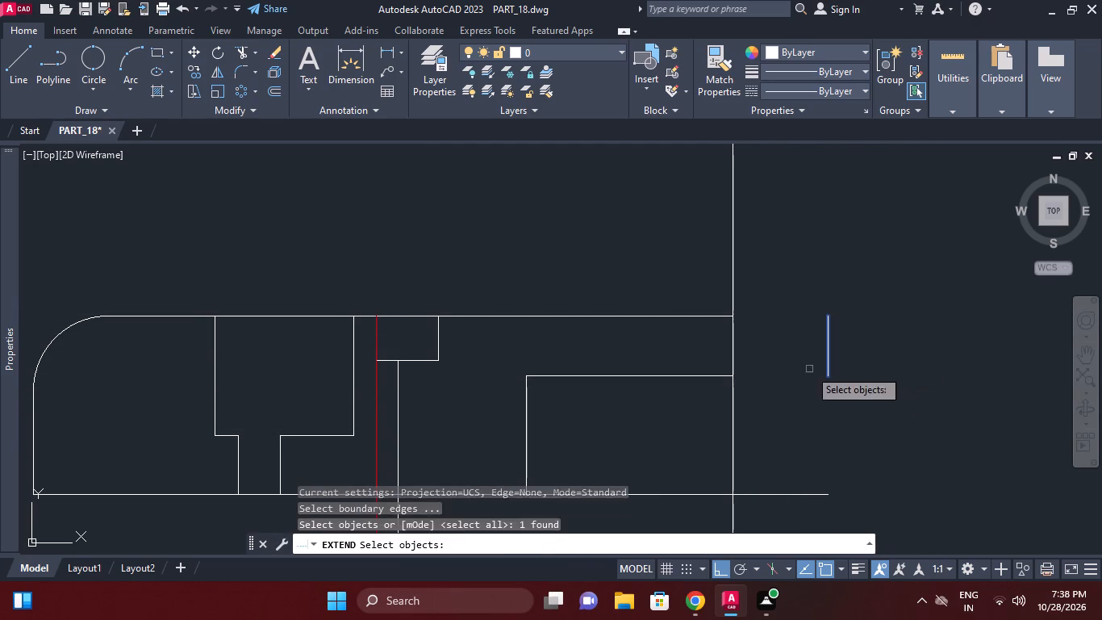
key(space)
click(686, 404)
click(682, 359)
key(Escape)
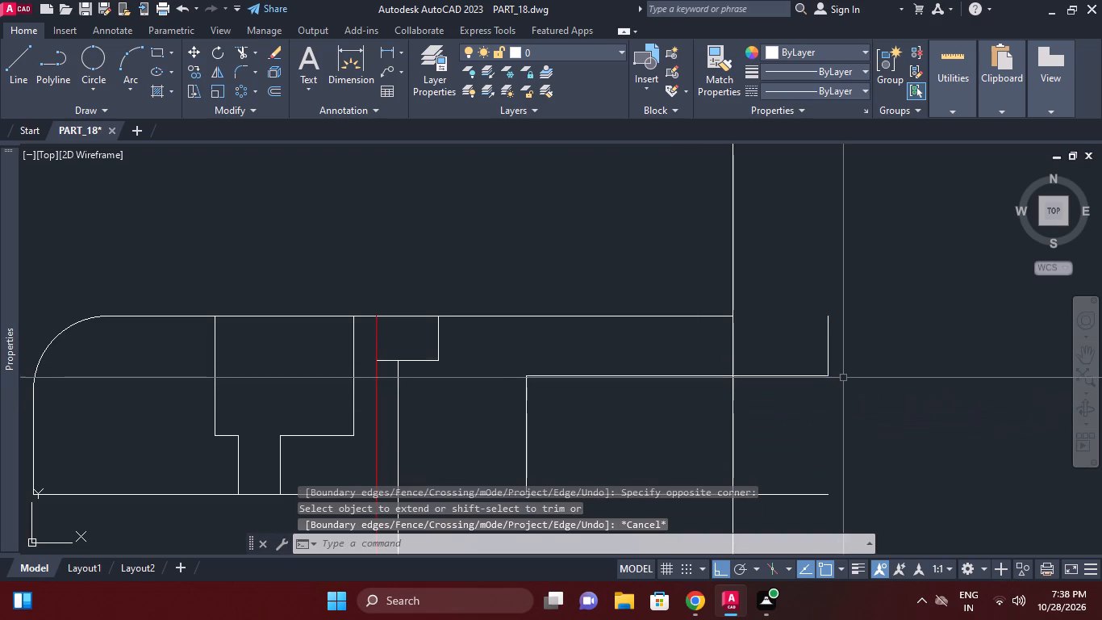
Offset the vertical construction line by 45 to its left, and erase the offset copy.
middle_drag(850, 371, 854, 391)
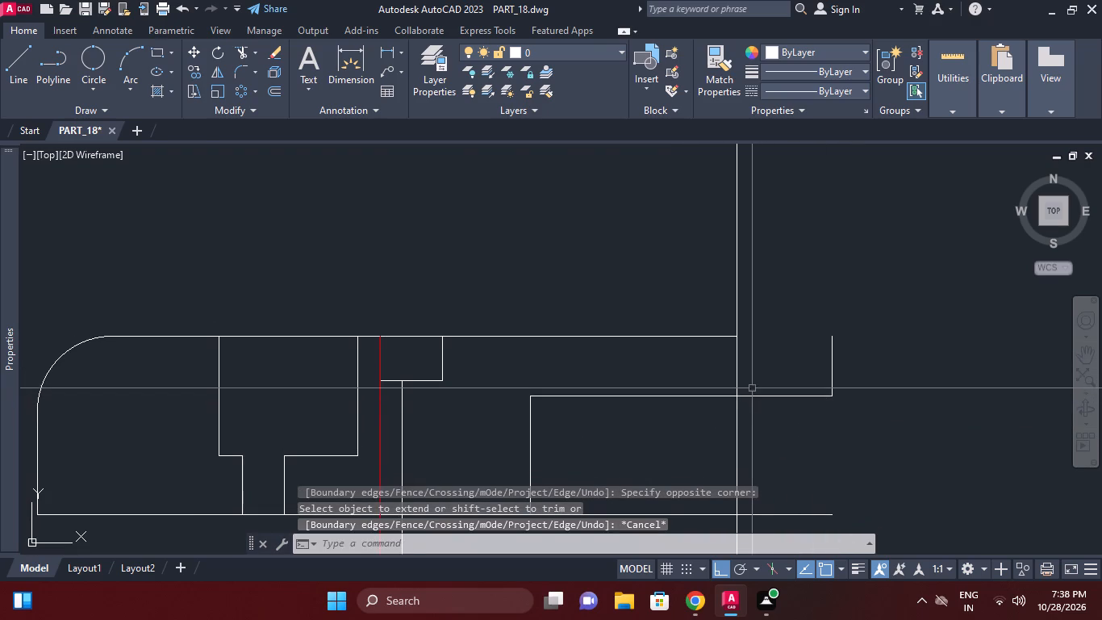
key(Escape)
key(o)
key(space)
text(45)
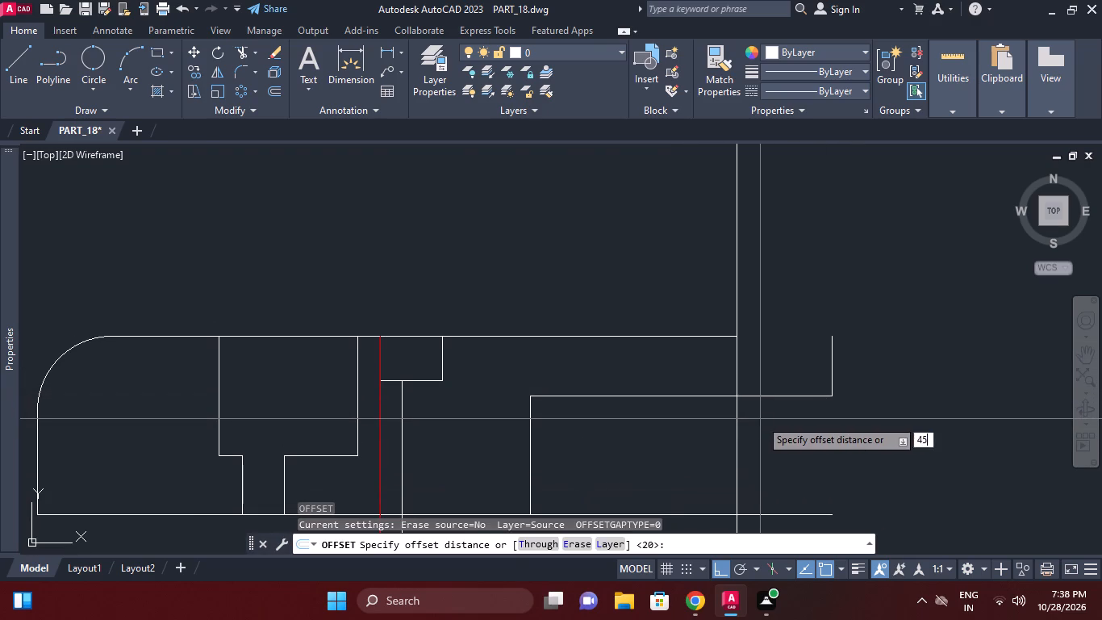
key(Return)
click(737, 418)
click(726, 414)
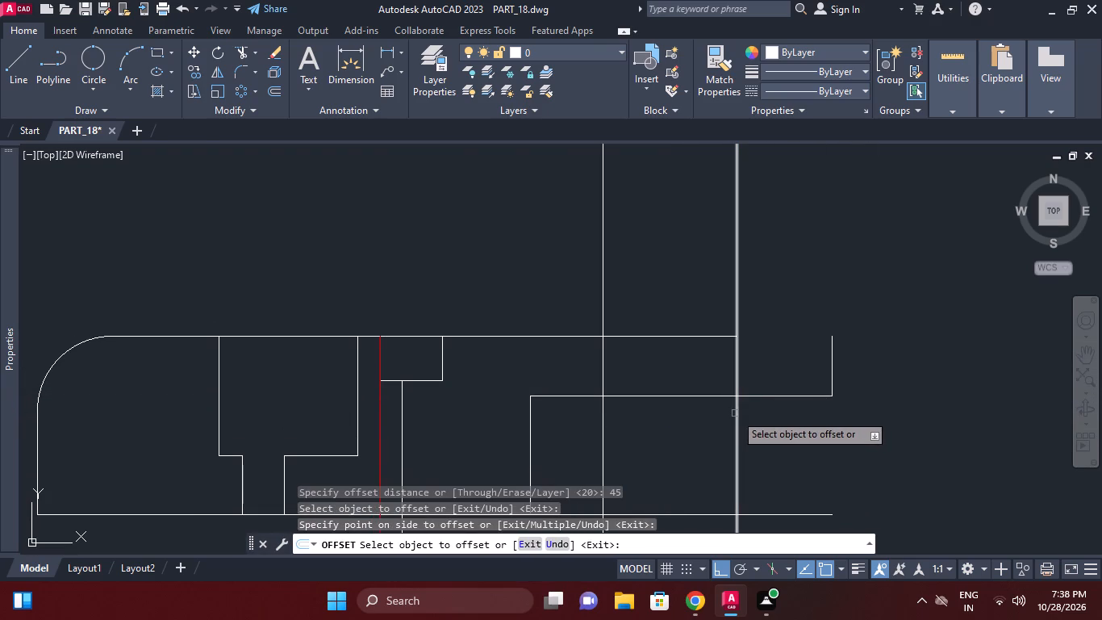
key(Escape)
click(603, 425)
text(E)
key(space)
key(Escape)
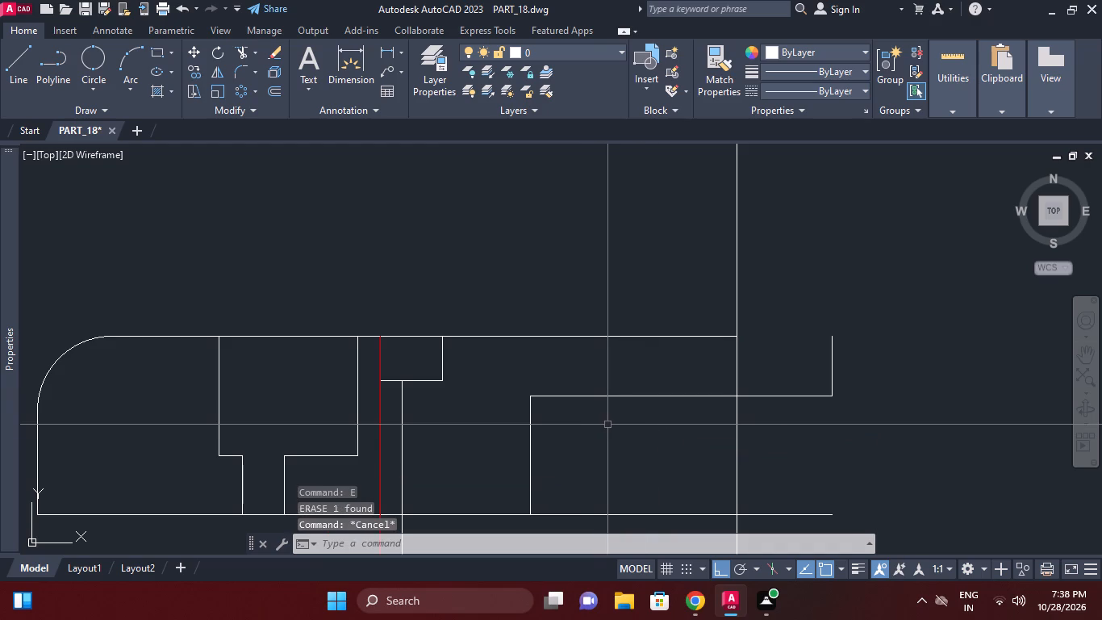
Offset the vertical construction line by 45/2 to its left.
key(o)
key(space)
key(4)
key(5)
text(82)
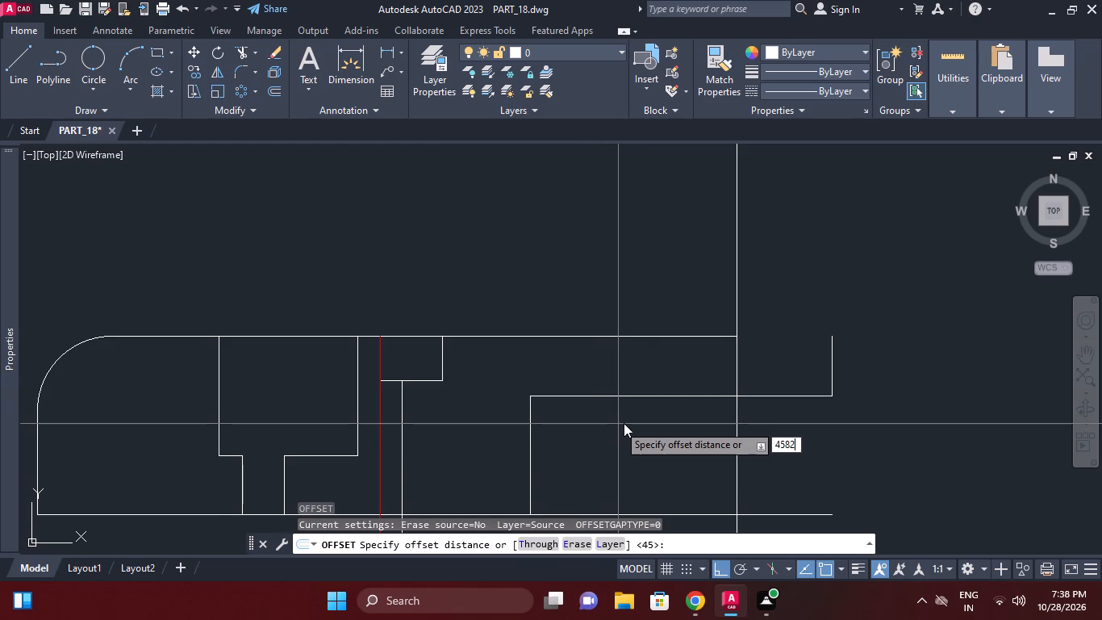
key(BackSpace)
key(BackSpace)
text(/2)
key(Return)
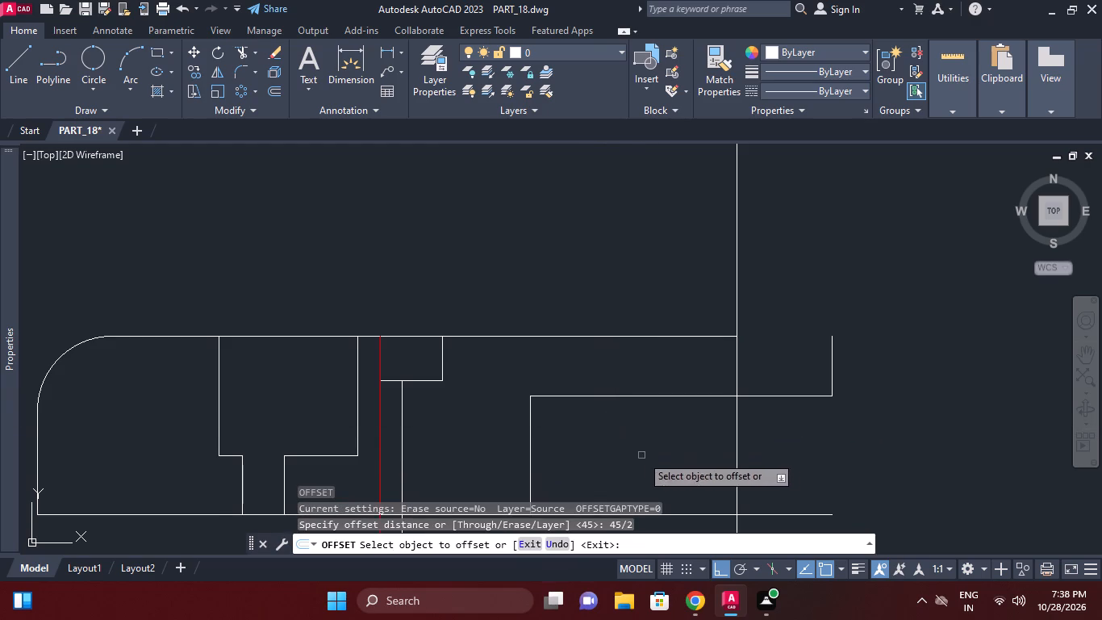
click(737, 428)
click(725, 423)
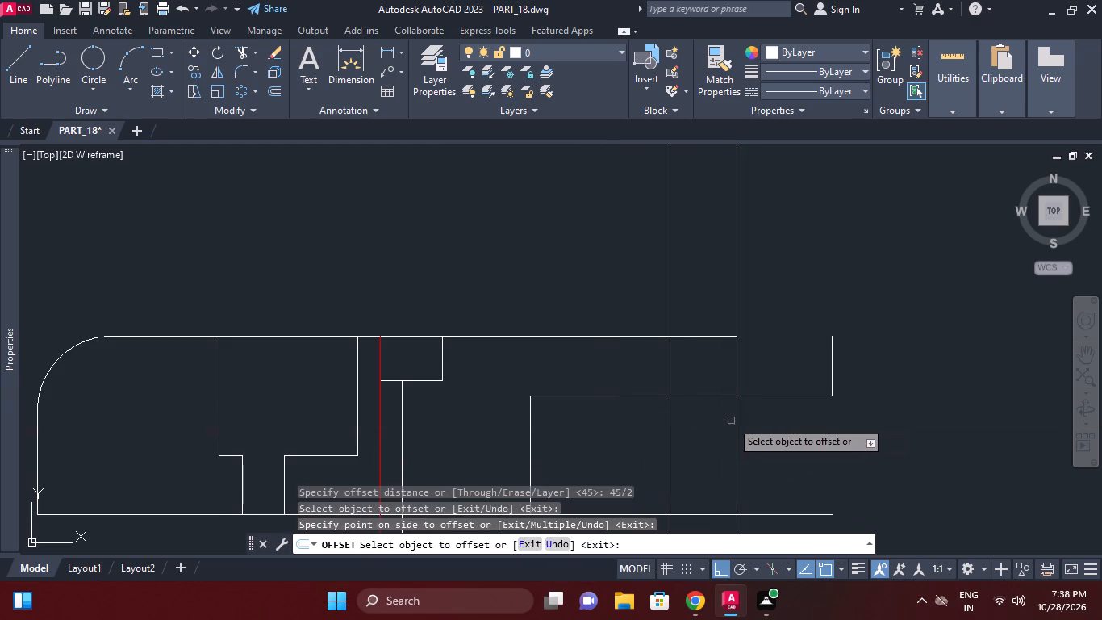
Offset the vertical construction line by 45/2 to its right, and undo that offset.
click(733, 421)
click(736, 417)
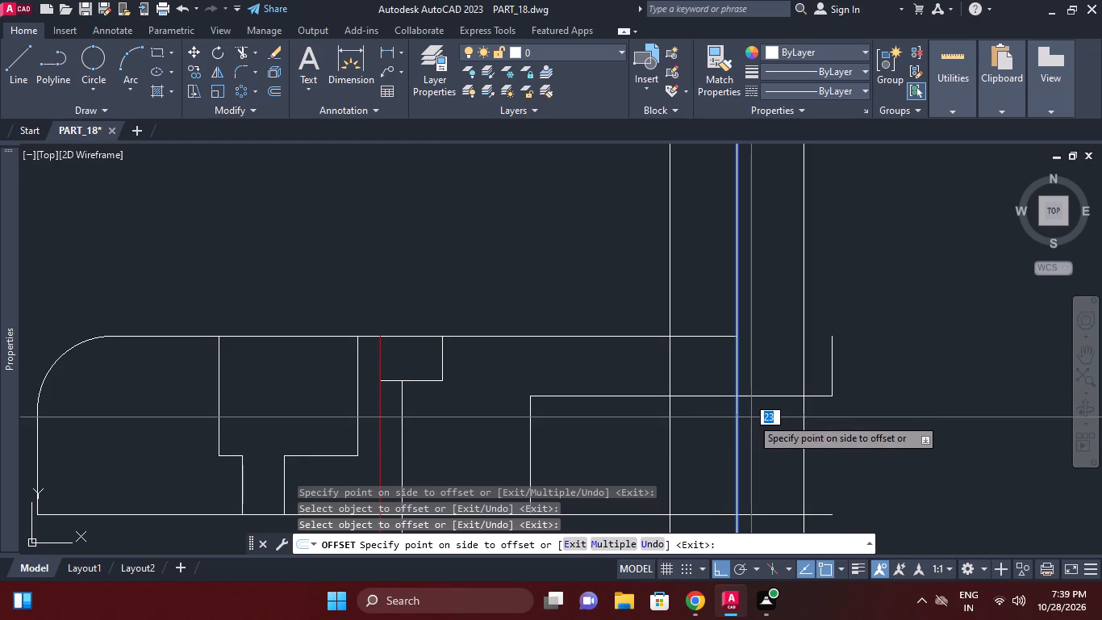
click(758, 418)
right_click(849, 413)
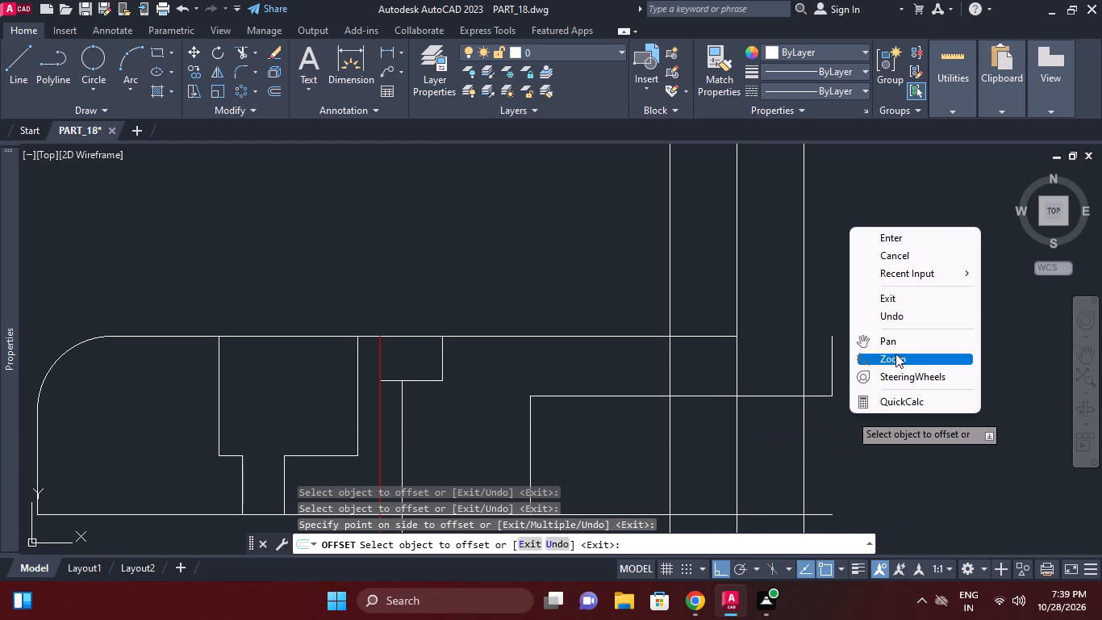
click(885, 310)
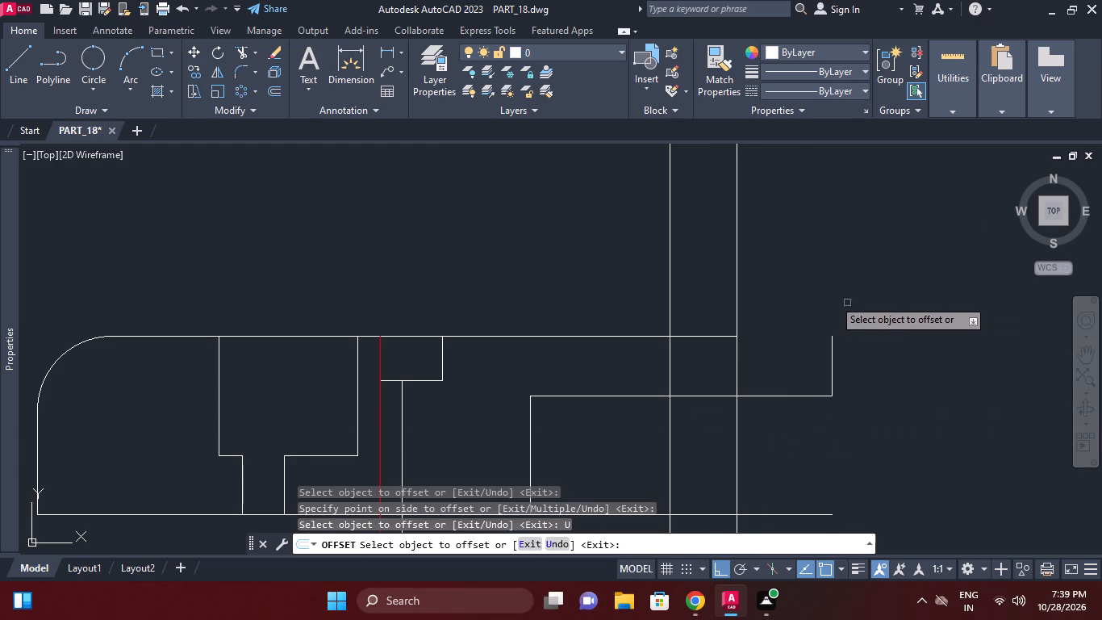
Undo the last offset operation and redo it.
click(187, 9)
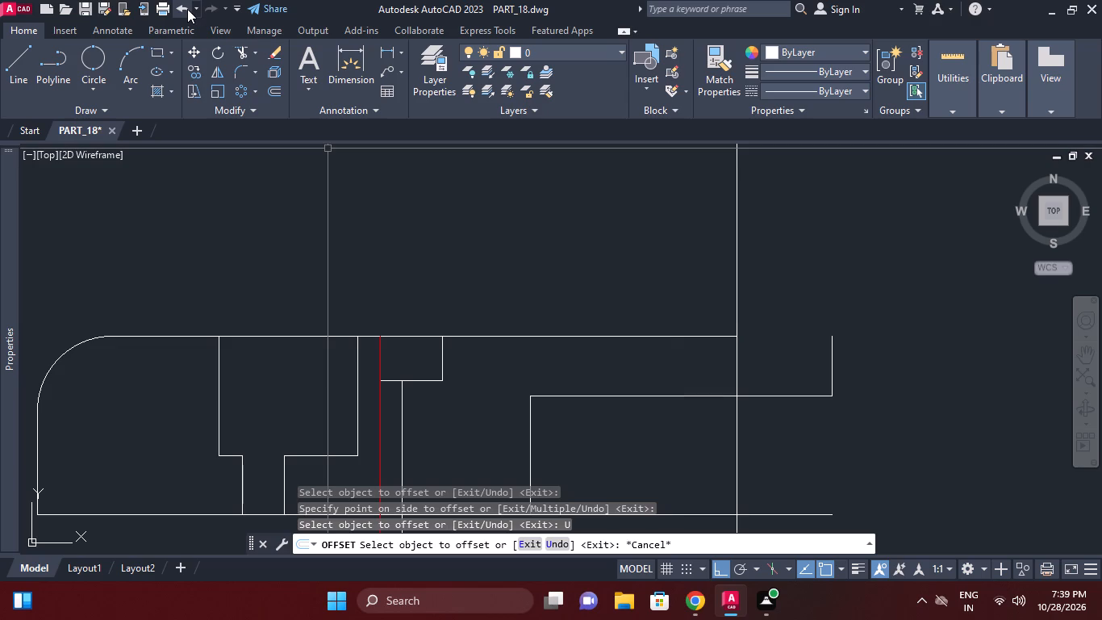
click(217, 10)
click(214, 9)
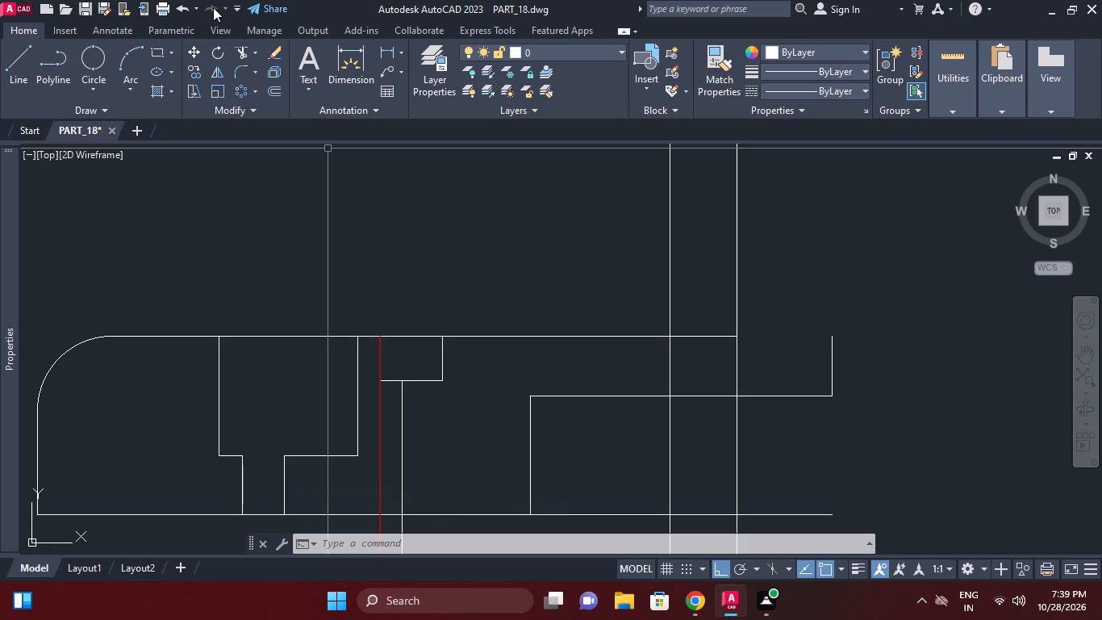
Offset the original vertical construction line to its right, reusing the 45/2 distance.
right_click(699, 432)
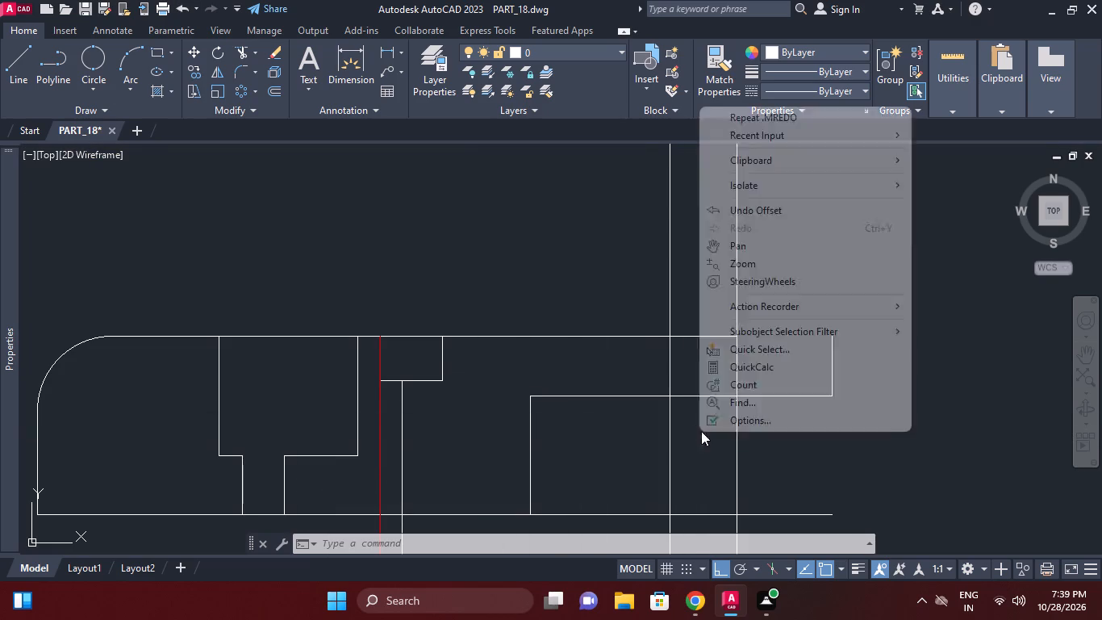
click(775, 129)
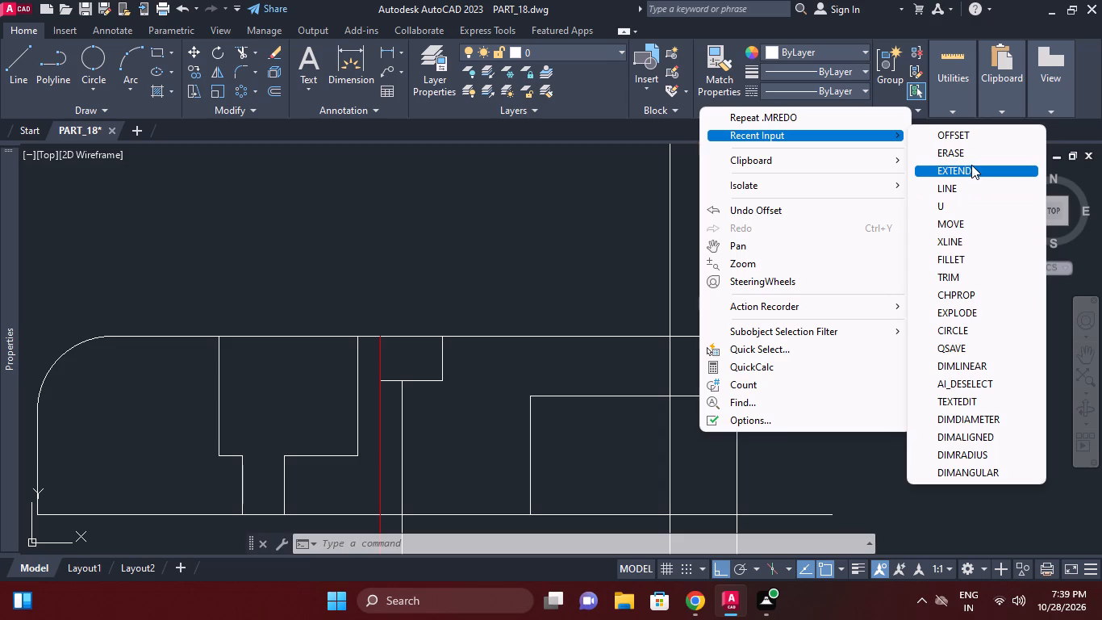
click(966, 136)
right_click(866, 376)
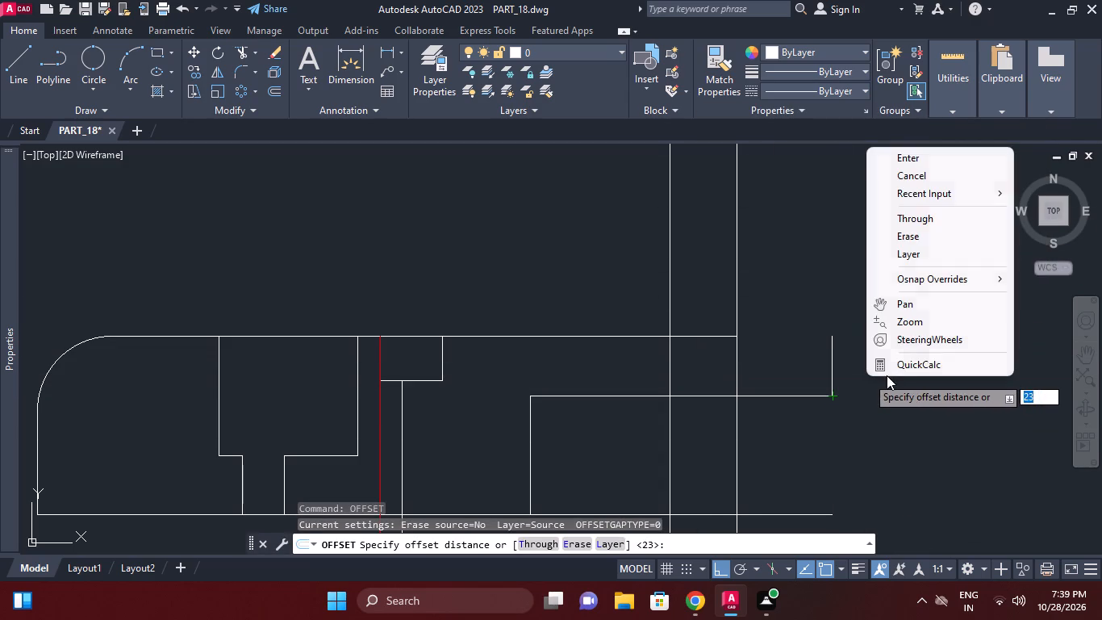
click(914, 158)
click(738, 388)
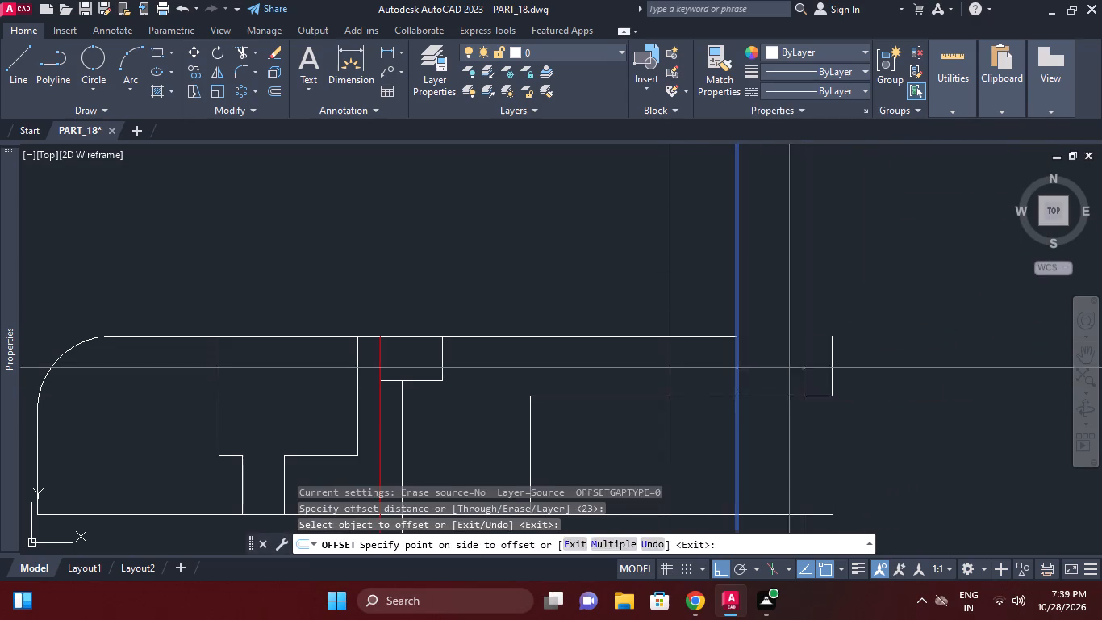
click(789, 368)
right_click(859, 312)
click(909, 341)
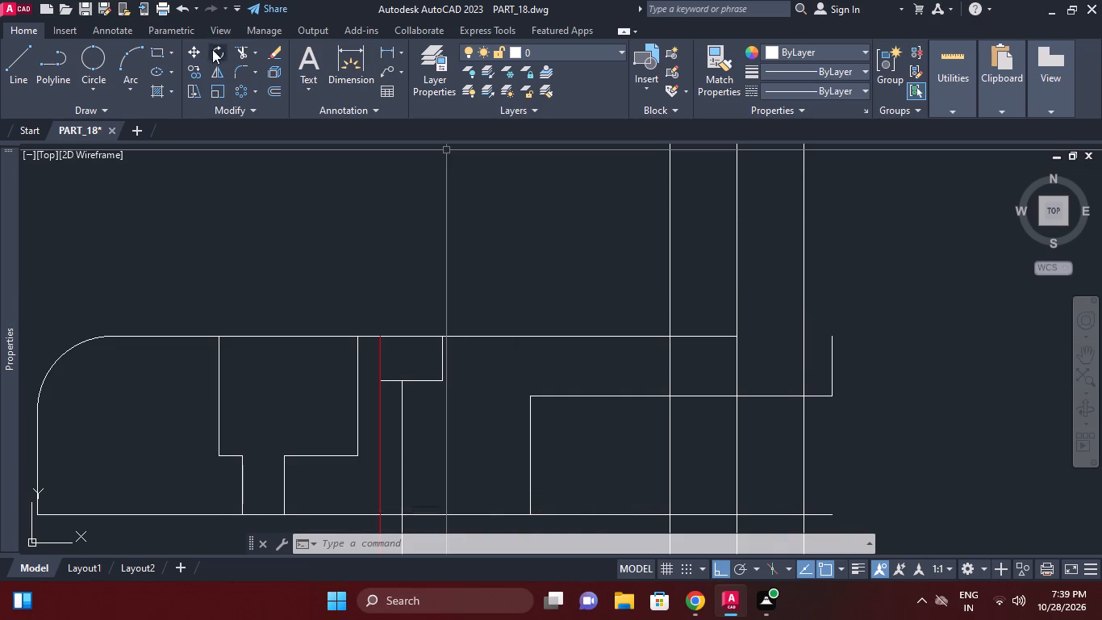
Trim both outer offset construction lines above the inner step's horizontal top edge.
click(239, 53)
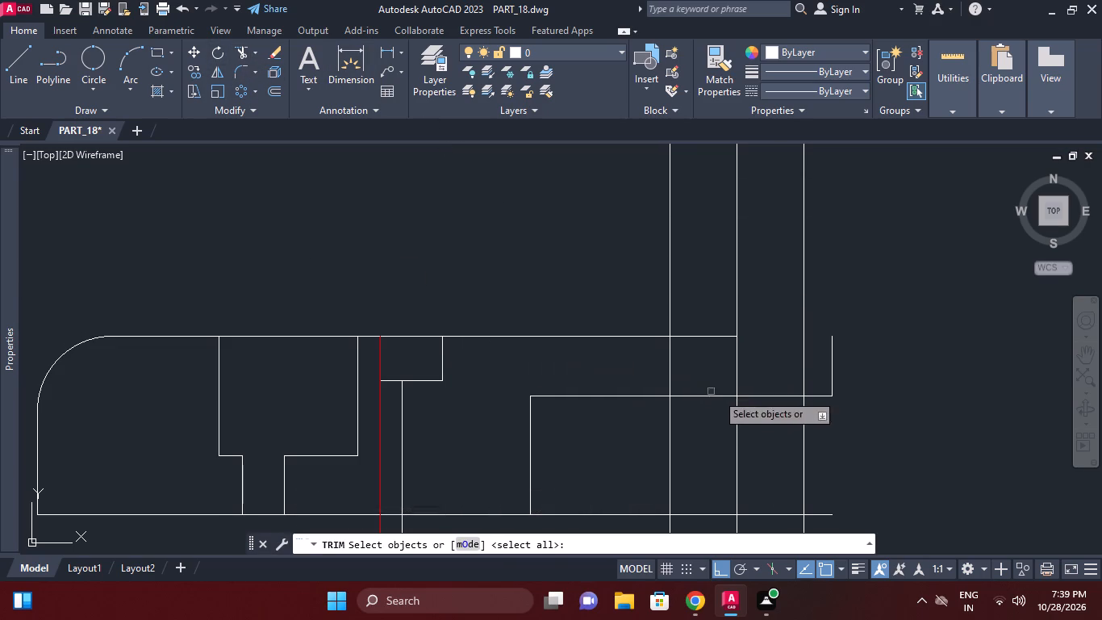
click(710, 397)
right_click(682, 376)
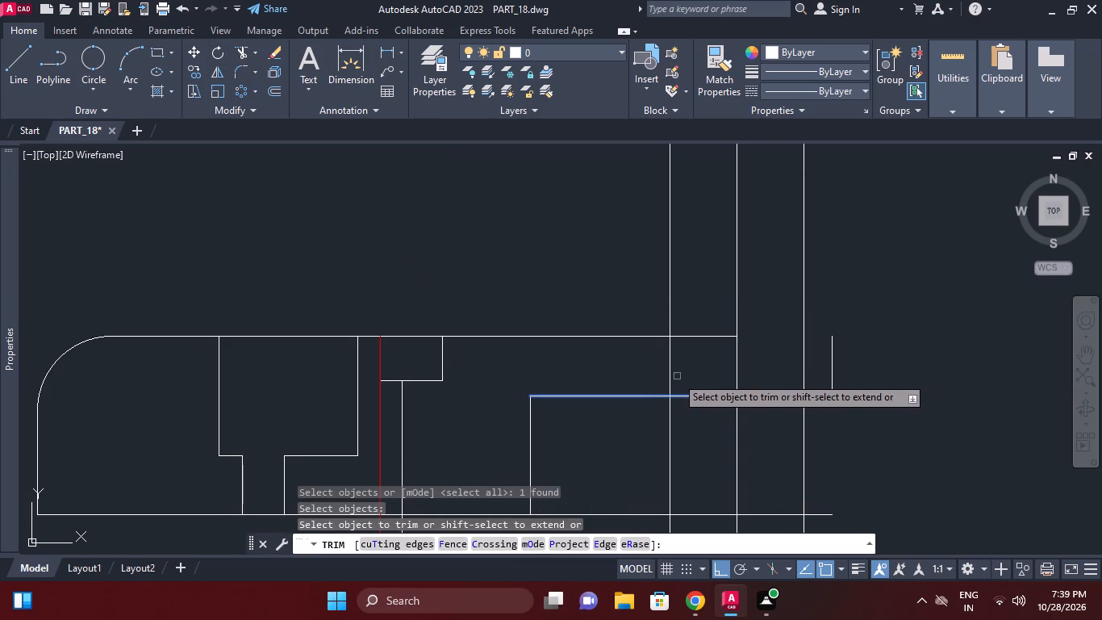
click(672, 373)
click(803, 362)
right_click(871, 355)
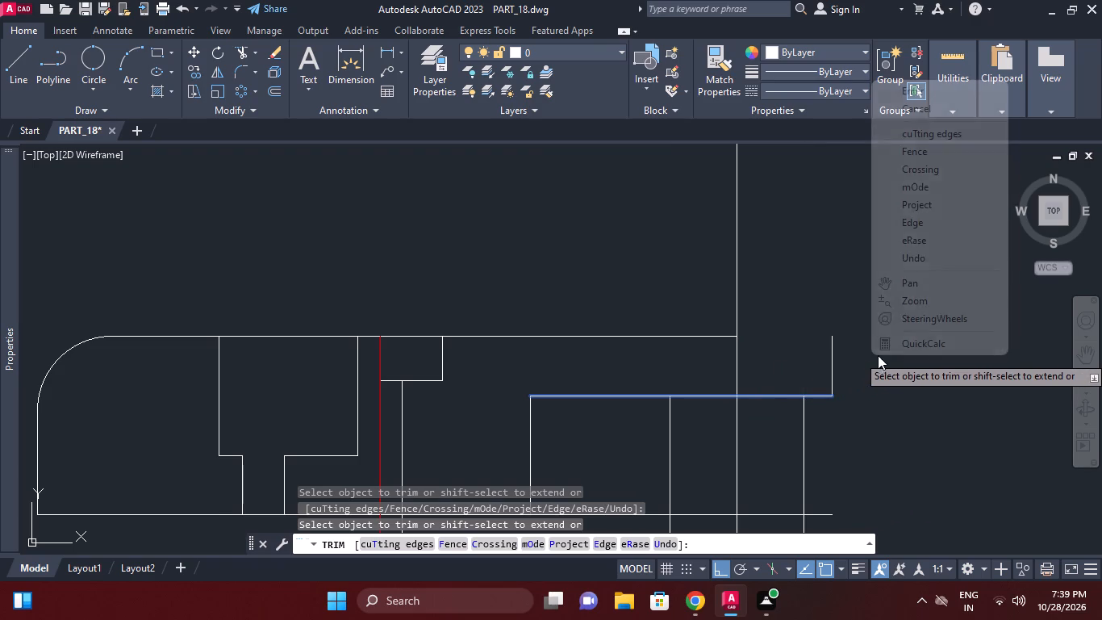
click(917, 94)
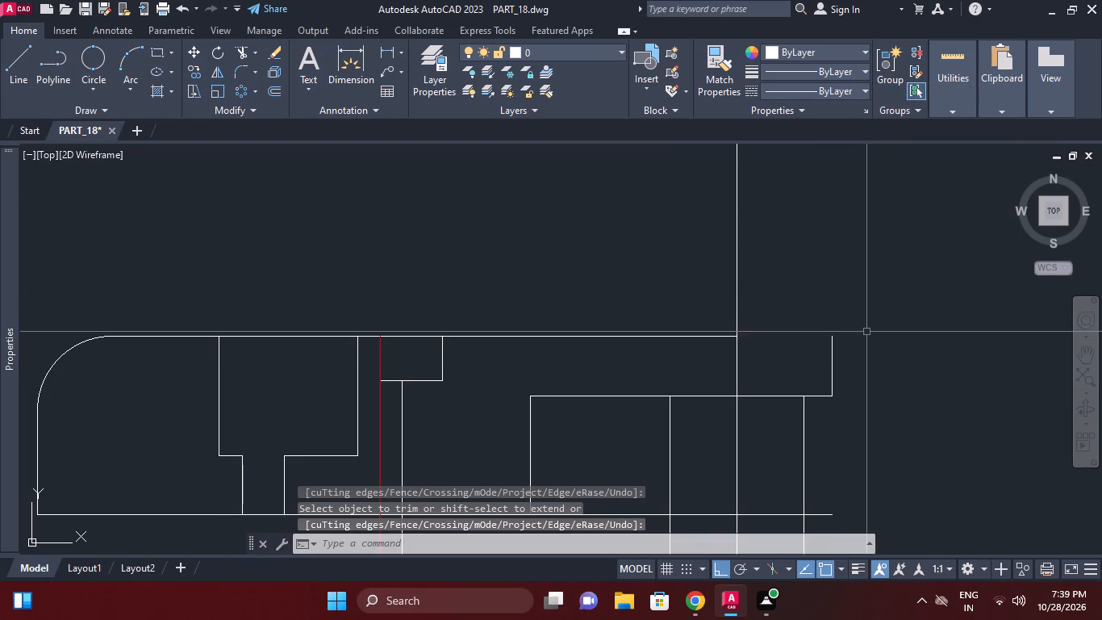
Draw a 43-long vertical line upward from the top end of the 20-long right-end line.
key(l)
key(space)
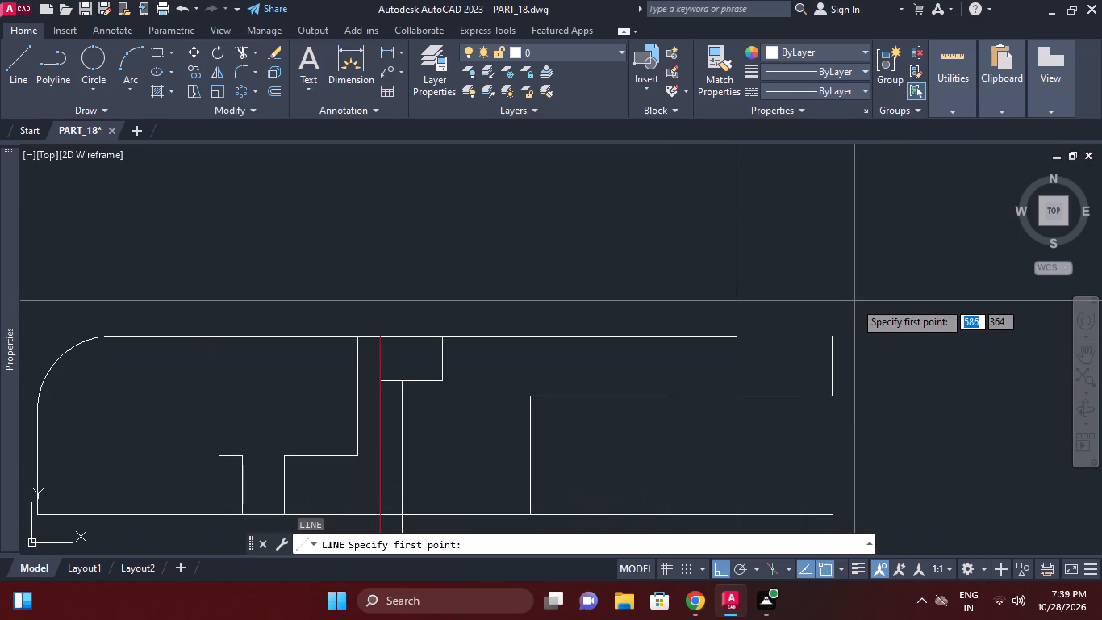
click(829, 335)
text(43)
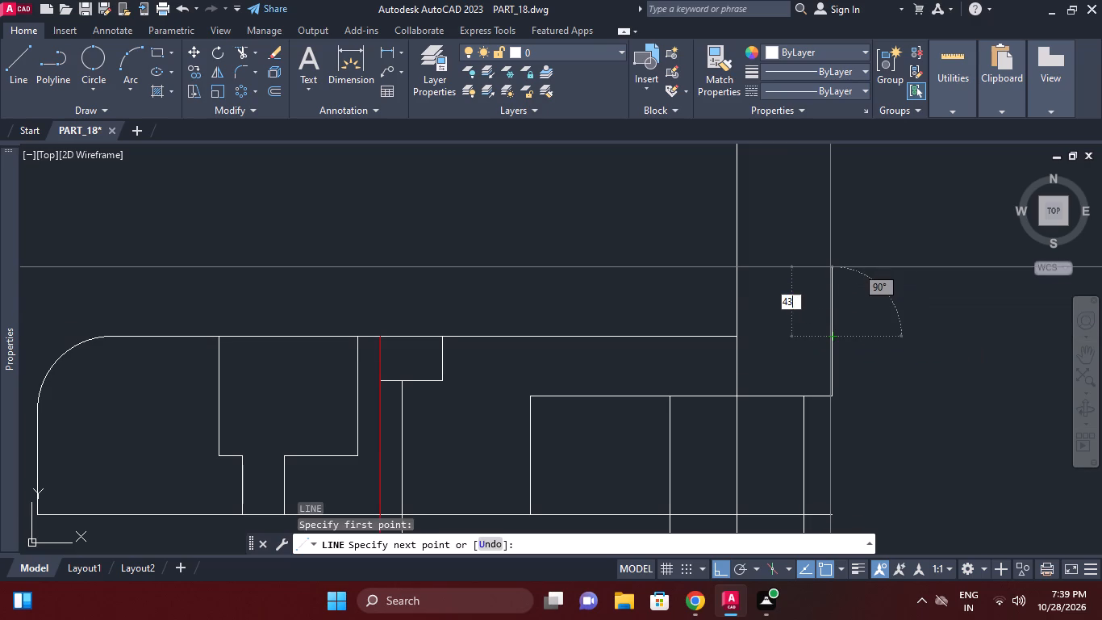
key(Return)
right_click(849, 254)
click(896, 278)
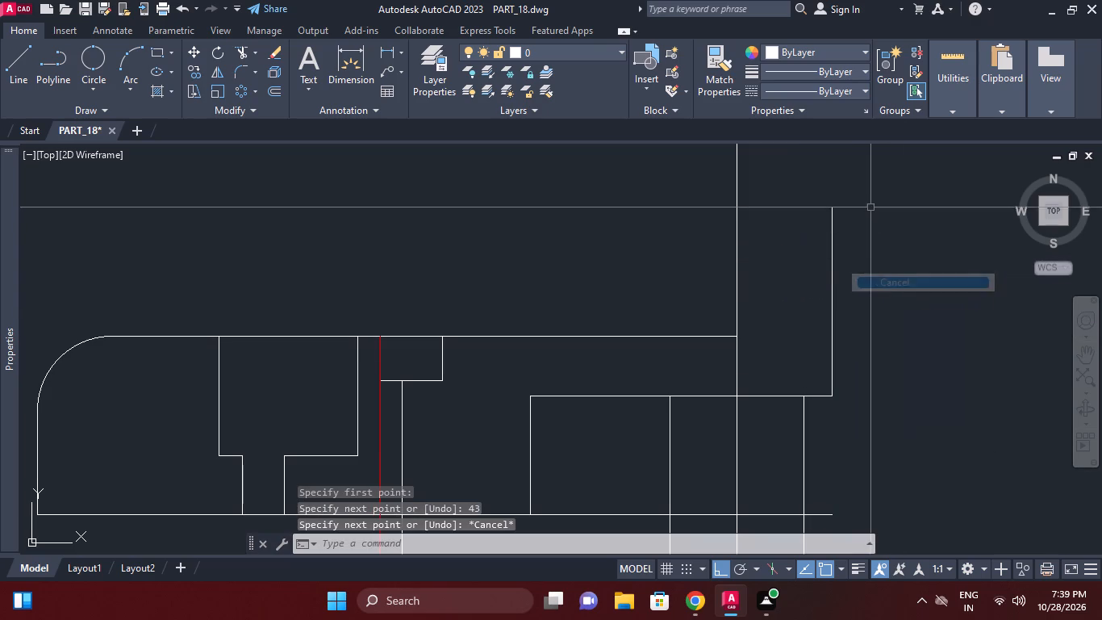
Draw a horizontal line from the top of the 43-long line to the central vertical construction line.
text(L)
key(space)
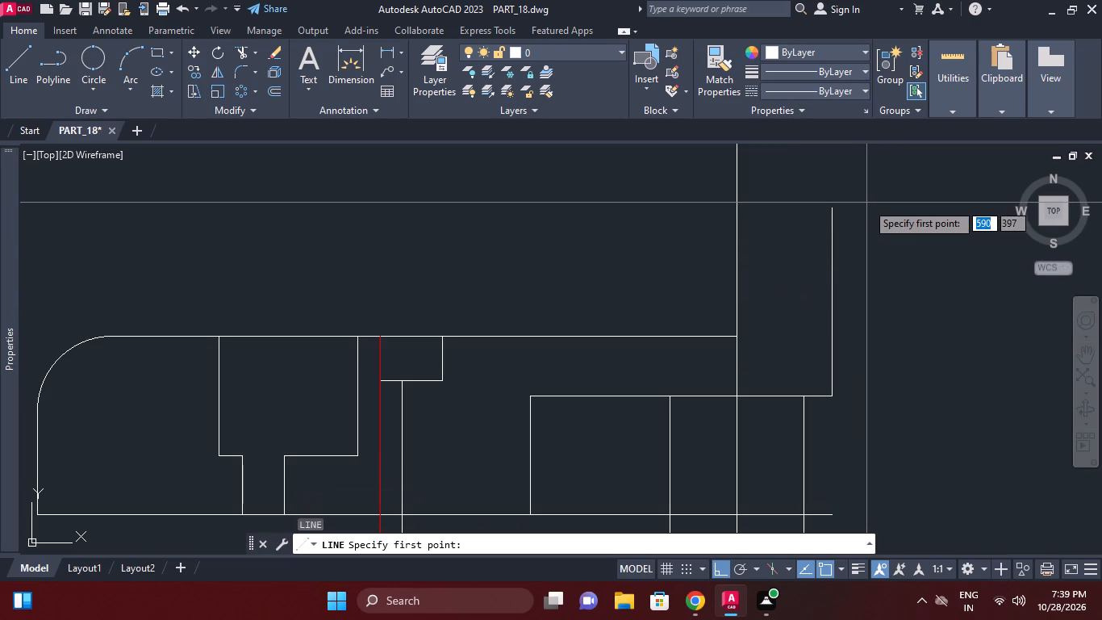
click(835, 207)
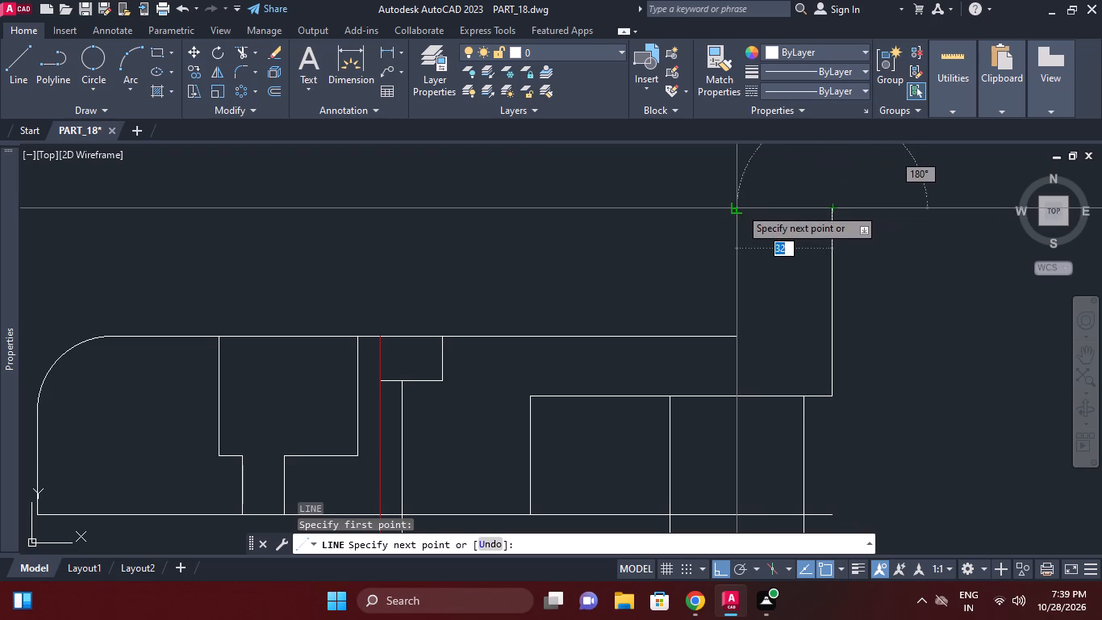
click(737, 207)
right_click(747, 207)
click(791, 232)
Draw a 25-long horizontal line in the empty space beside the right end of the view.
middle_drag(854, 255, 744, 295)
right_click(836, 291)
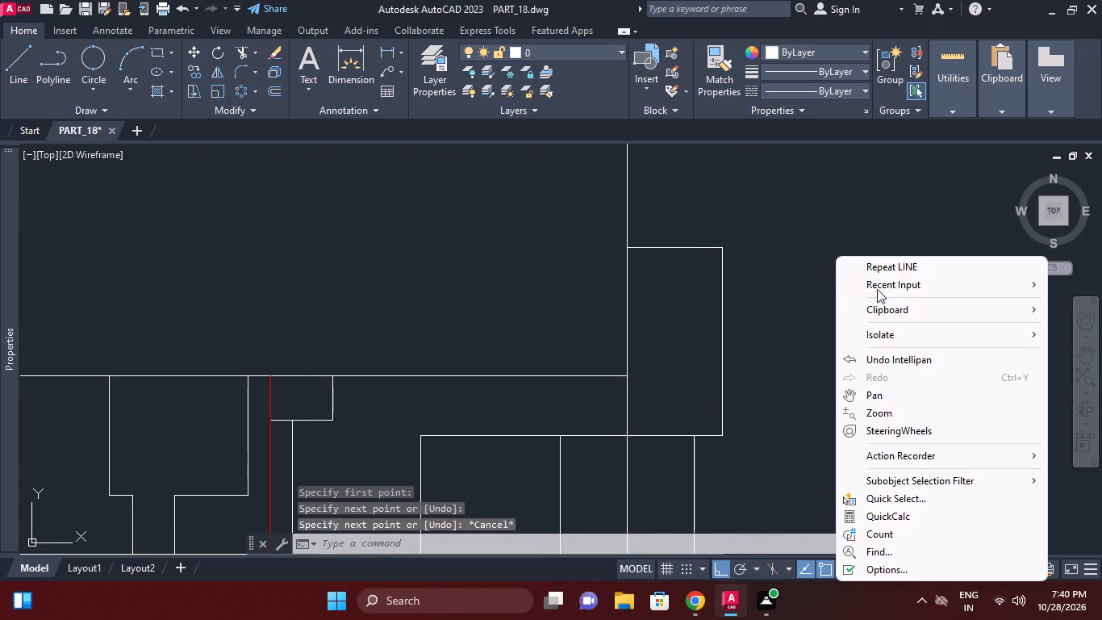
click(884, 273)
click(846, 325)
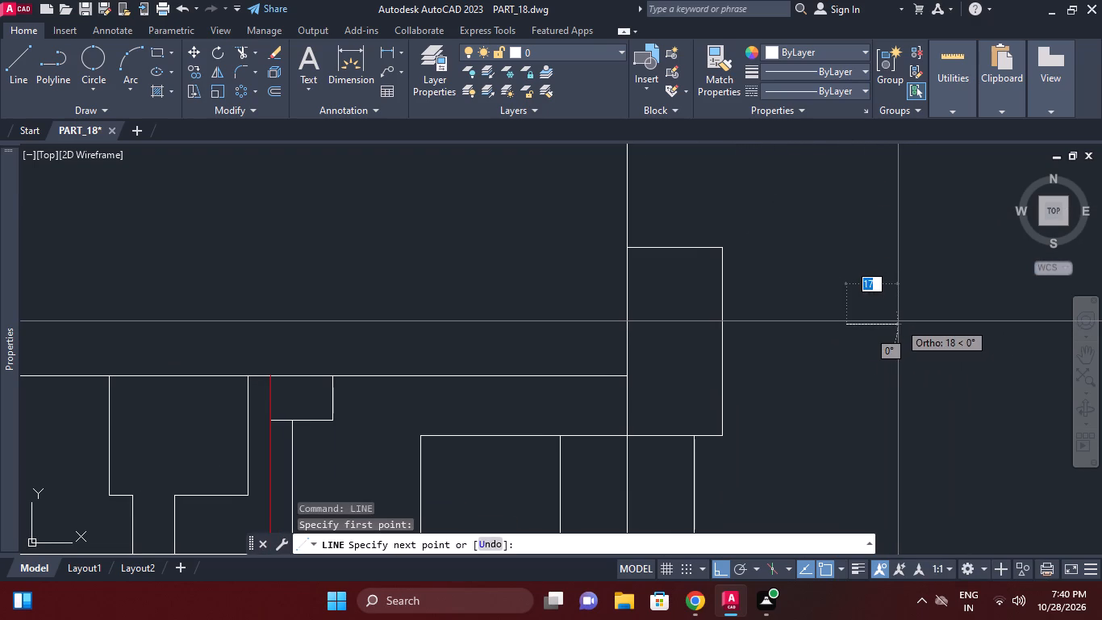
key(2)
key(5)
key(Return)
right_click(897, 321)
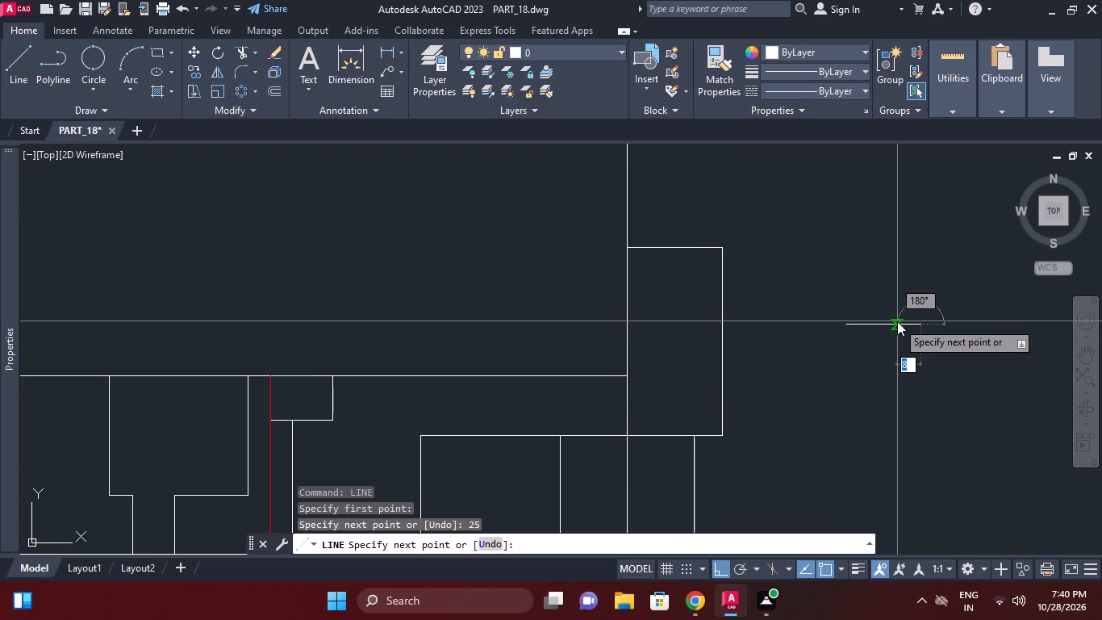
click(963, 350)
Move the 25-long line by its midpoint onto the intersection of the horizontal helper line and the central construction line.
click(886, 346)
click(871, 308)
right_click(871, 308)
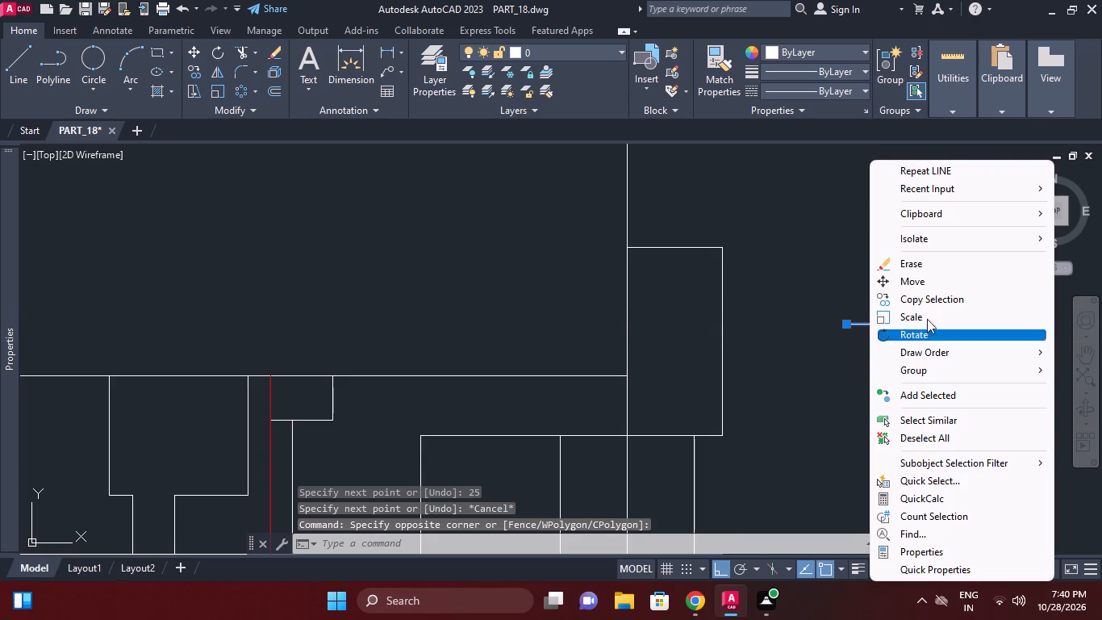
click(925, 279)
click(889, 323)
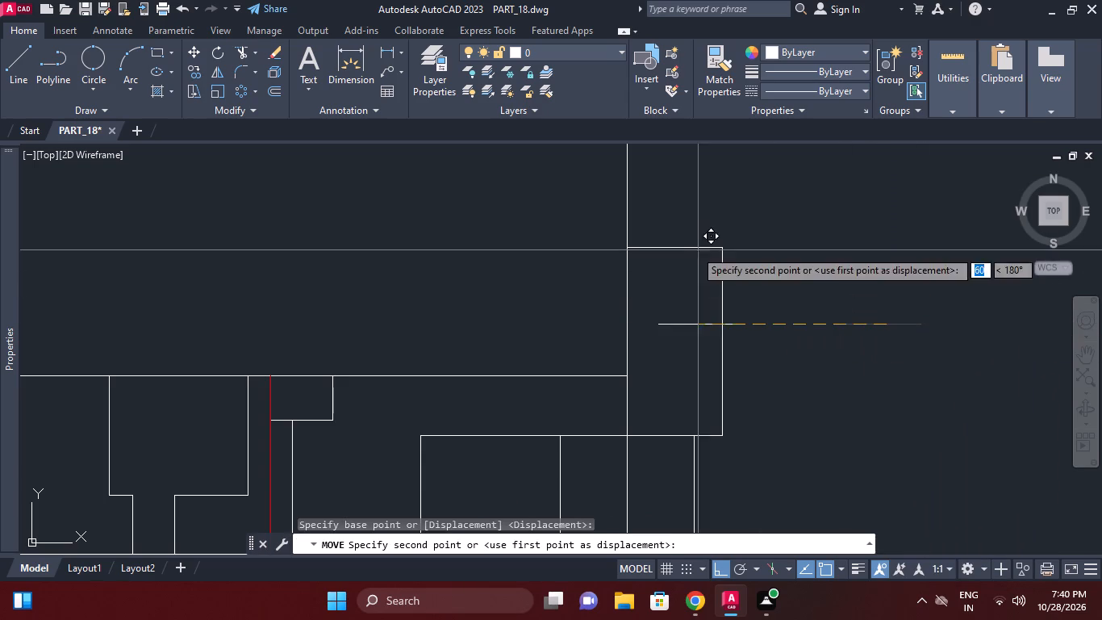
click(625, 247)
Erase the horizontal helper line and the 43-long vertical helper line.
click(696, 252)
click(695, 245)
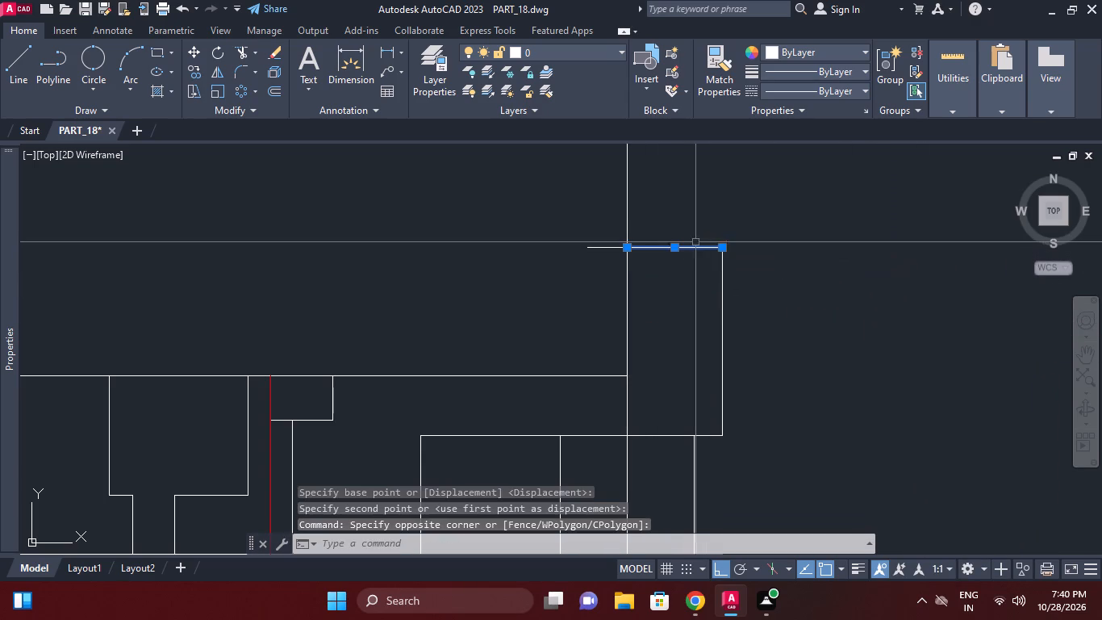
right_click(706, 224)
click(756, 258)
click(741, 261)
click(715, 257)
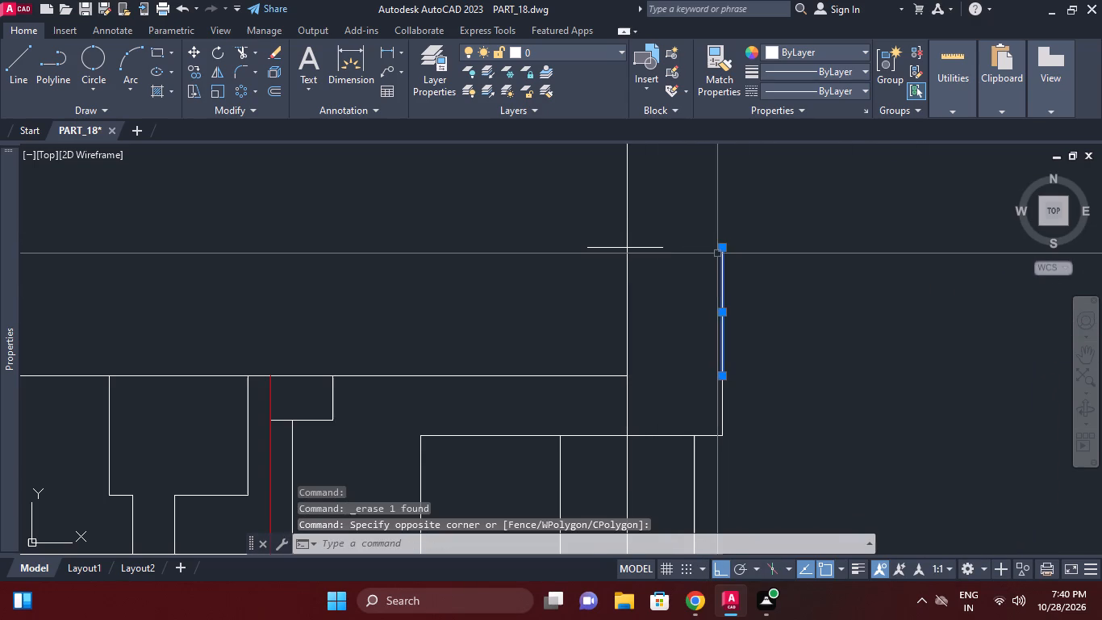
right_click(717, 253)
click(762, 265)
Draw two slanted lines joining the ends of the 25-long line to the tops of the two trimmed offset lines.
middle_drag(794, 304, 826, 241)
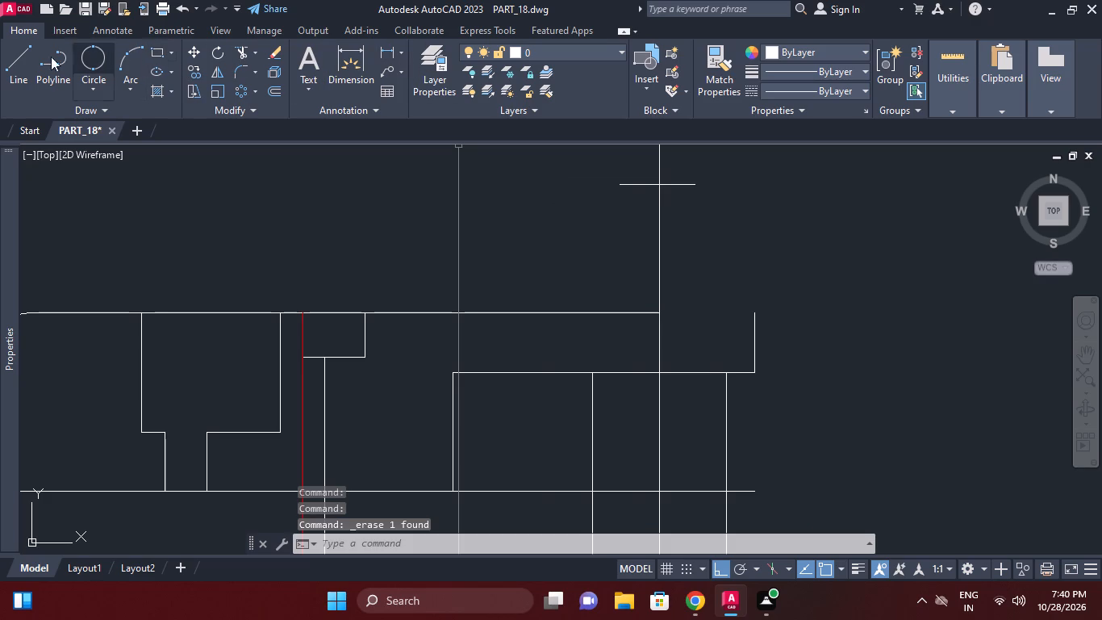
click(27, 57)
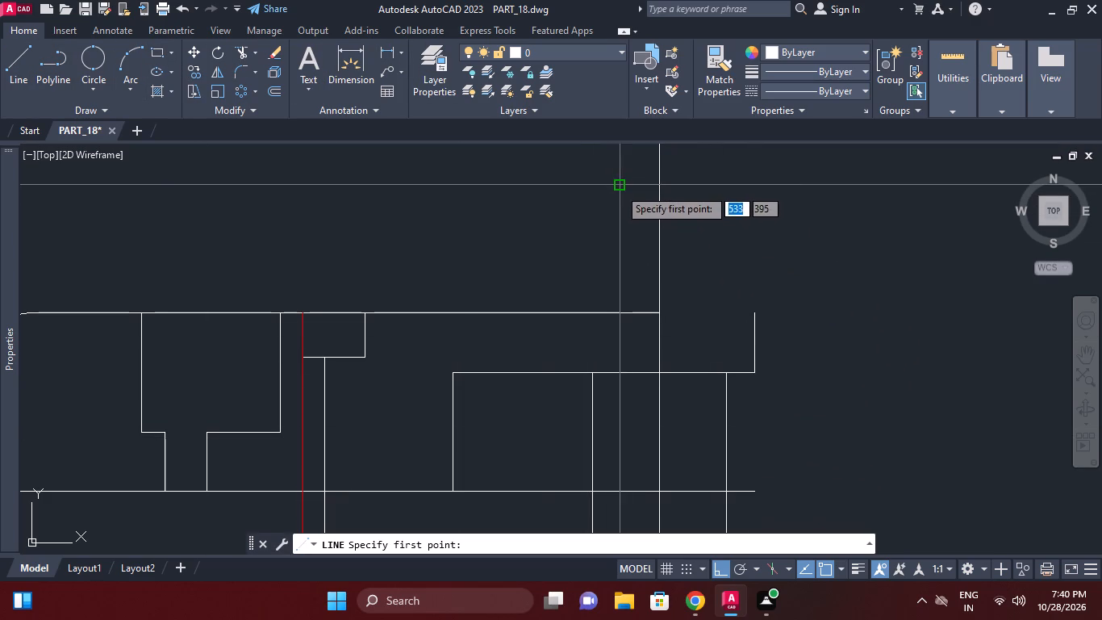
click(619, 188)
click(594, 373)
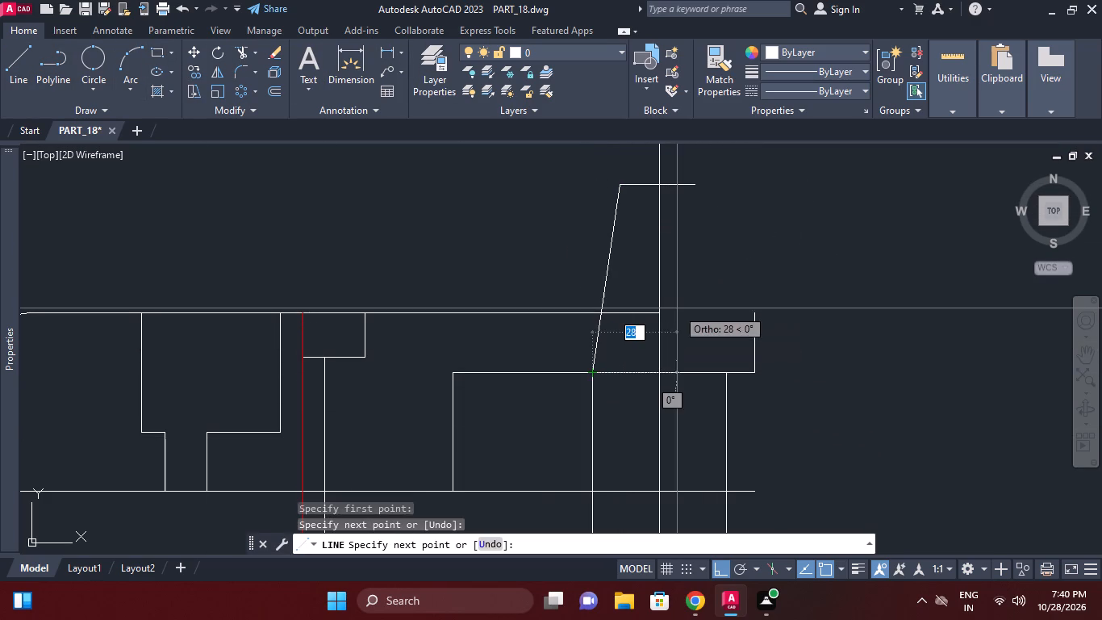
right_click(677, 308)
click(720, 318)
right_click(711, 285)
click(783, 258)
click(778, 268)
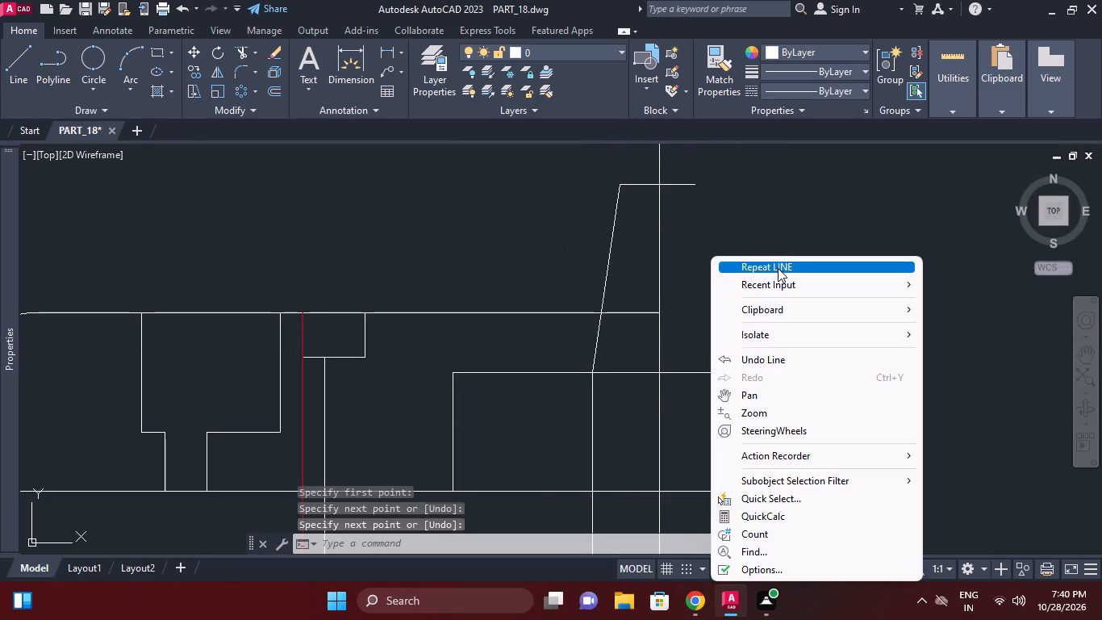
click(693, 186)
click(725, 372)
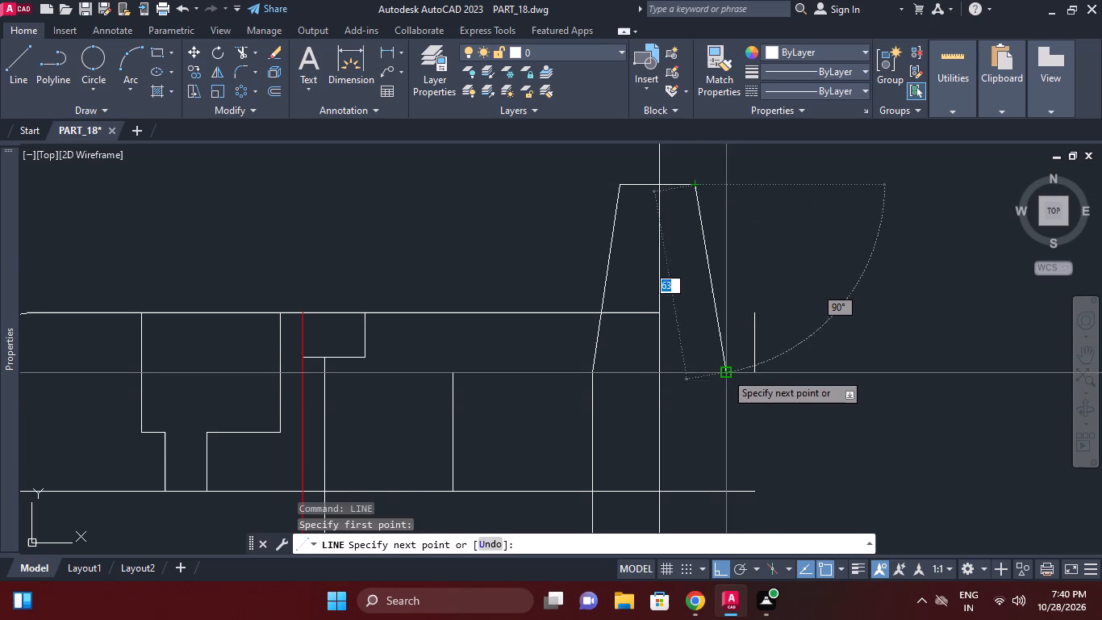
right_click(814, 306)
click(844, 328)
Erase the two trimmed offset construction lines below the tapered outline.
middle_drag(778, 388, 787, 369)
click(769, 394)
click(721, 382)
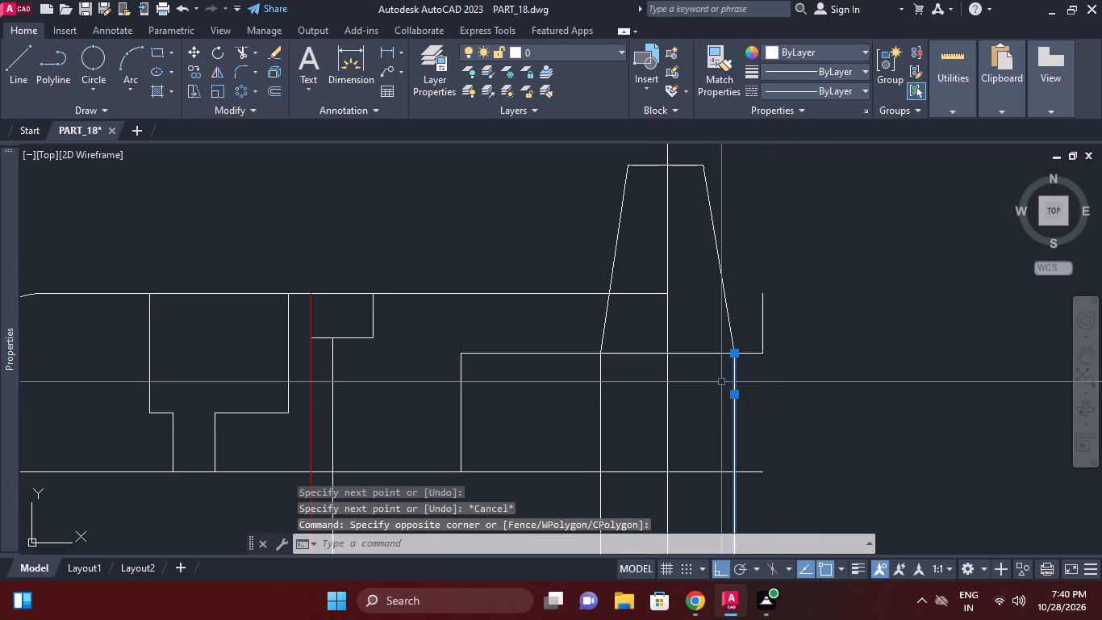
click(622, 398)
click(597, 392)
right_click(596, 389)
click(638, 291)
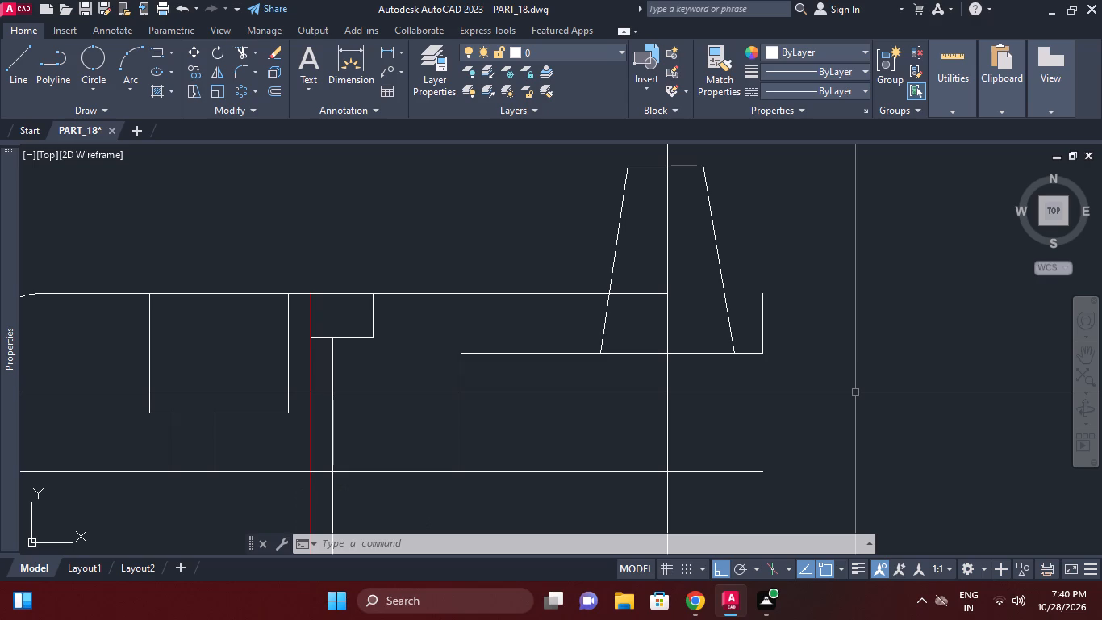
Draw a 35-long horizontal line in the empty space beside the tapered outline.
scroll(855, 392, down, 1)
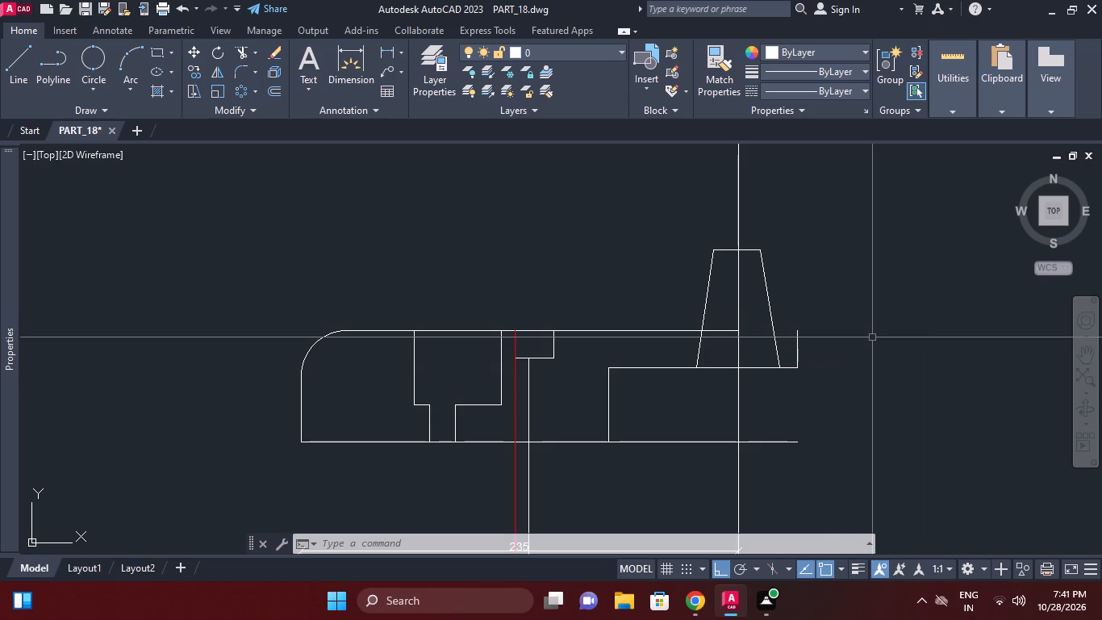
middle_drag(827, 359, 828, 390)
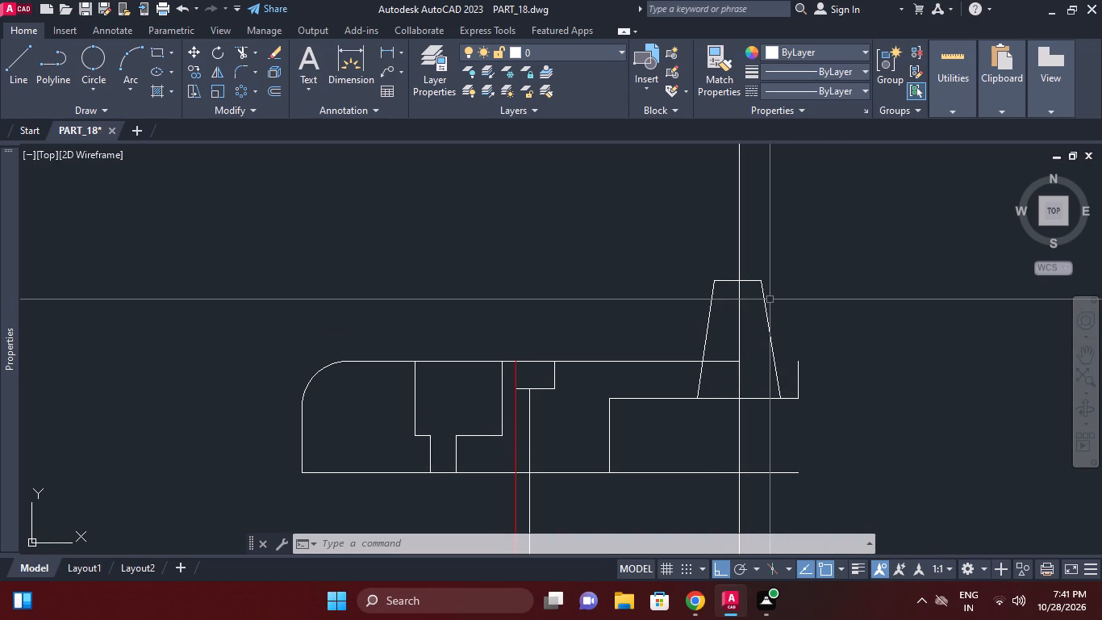
scroll(775, 305, up, 1)
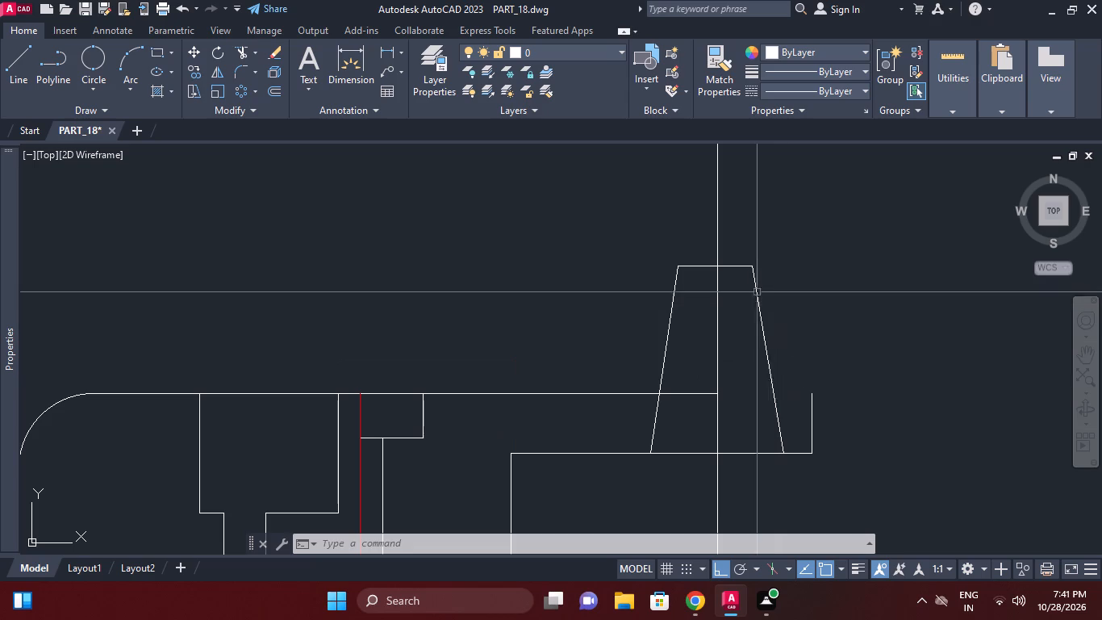
key(l)
key(space)
click(845, 272)
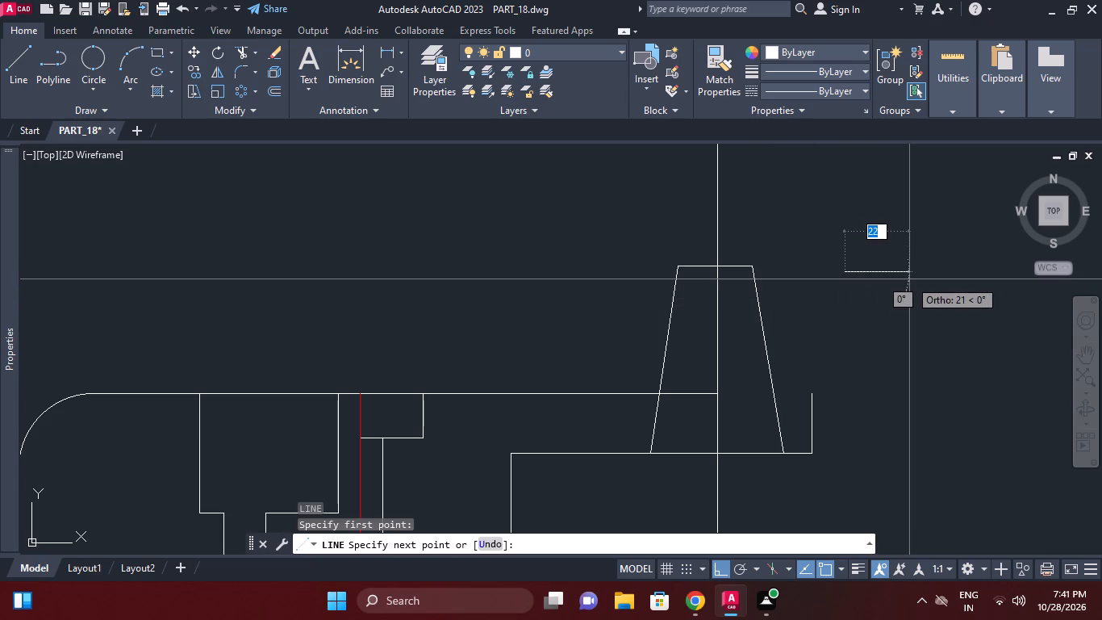
text(35)
key(Return)
key(Escape)
Move the 35-long line by its midpoint onto the vertical centreline at the top of the tapered outline.
click(916, 304)
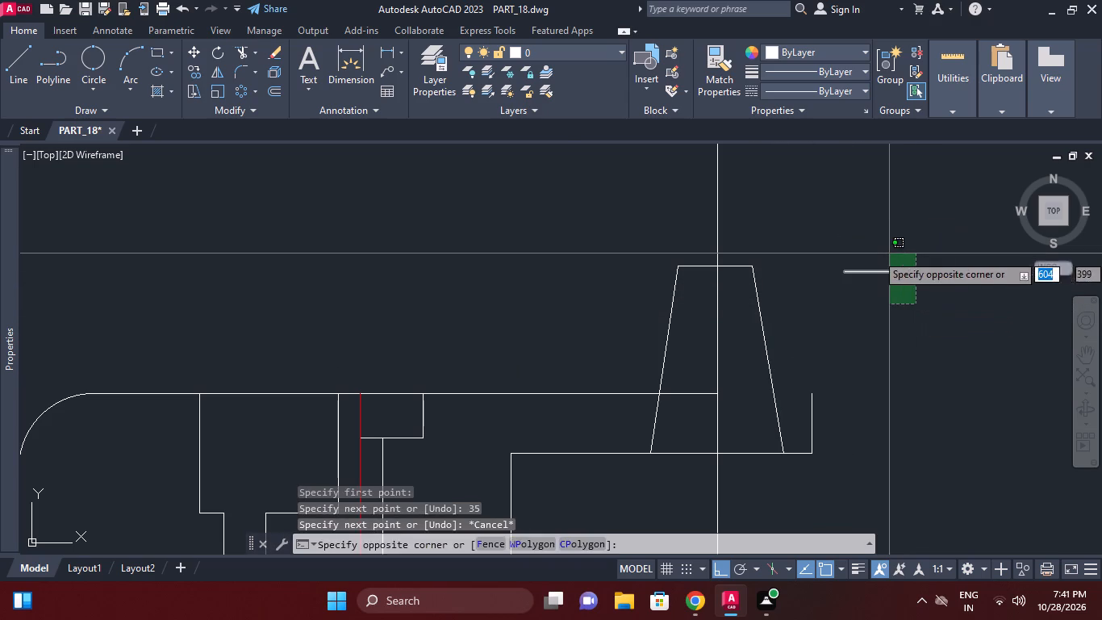
click(889, 253)
text(M MID)
key(space)
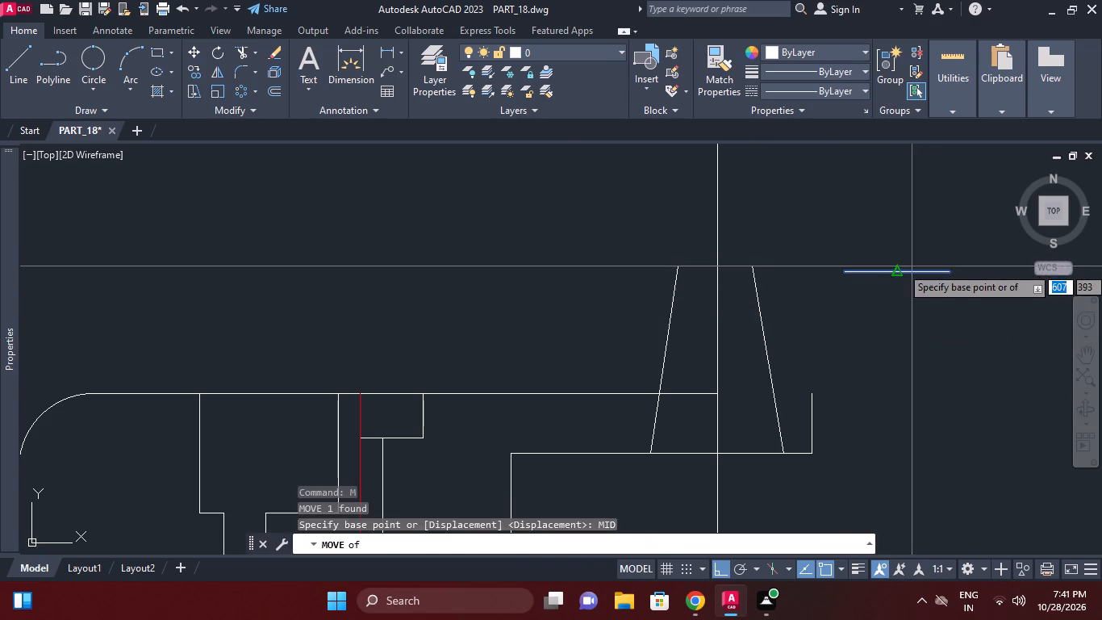
click(912, 266)
click(717, 263)
Draw a slanted line from the right end of the 35-long line to the top of the short vertical edge at the base.
middle_drag(795, 286, 802, 272)
key(l)
key(space)
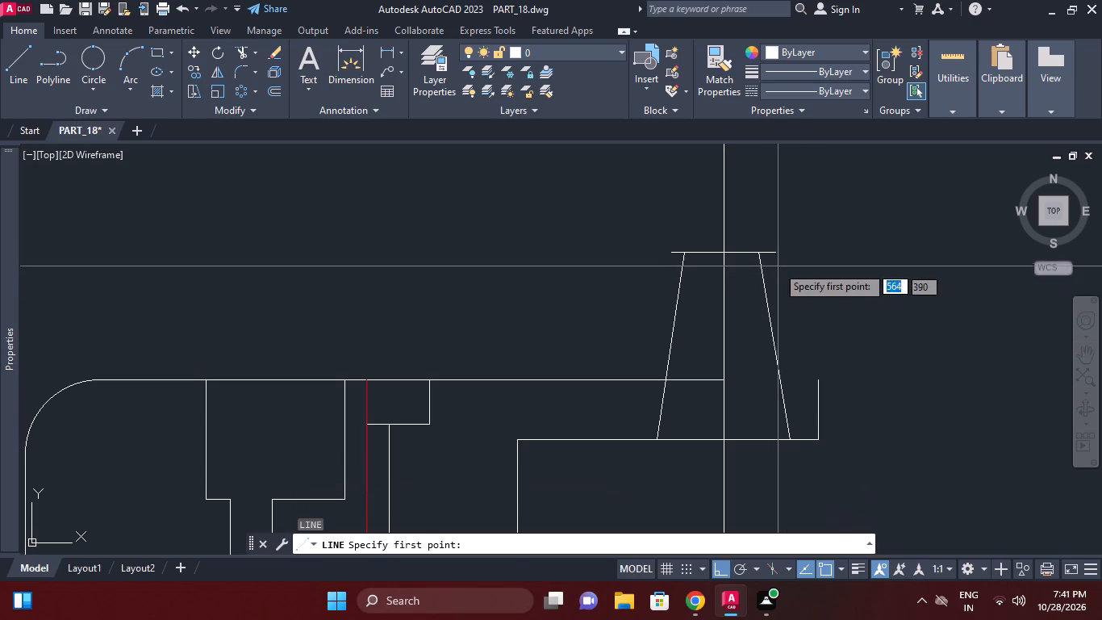
click(777, 254)
click(820, 386)
middle_drag(937, 320, 933, 293)
key(Escape)
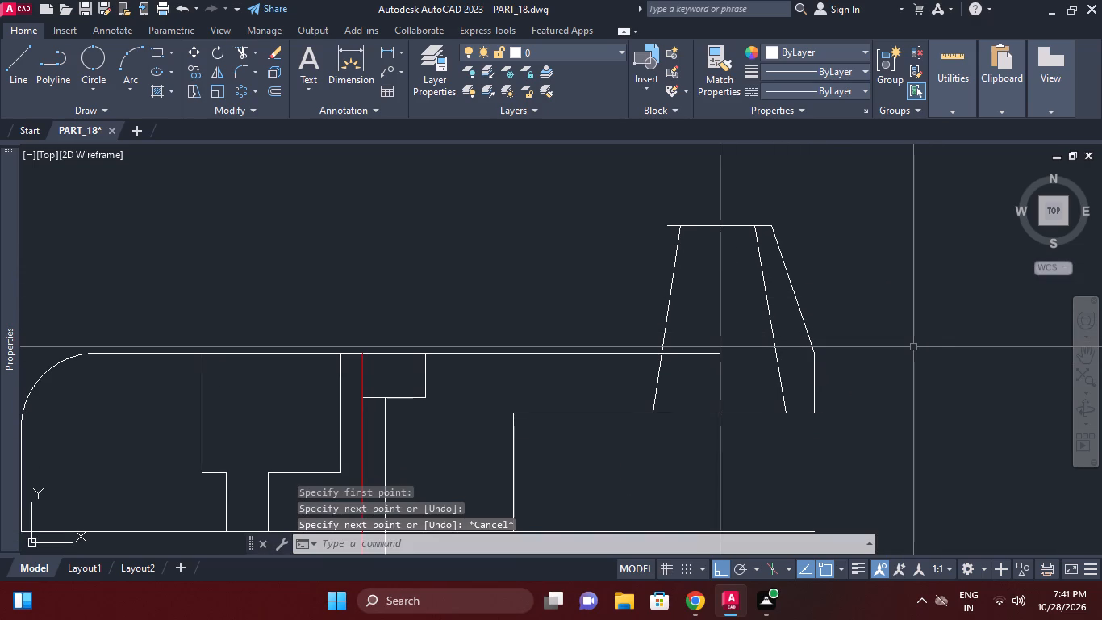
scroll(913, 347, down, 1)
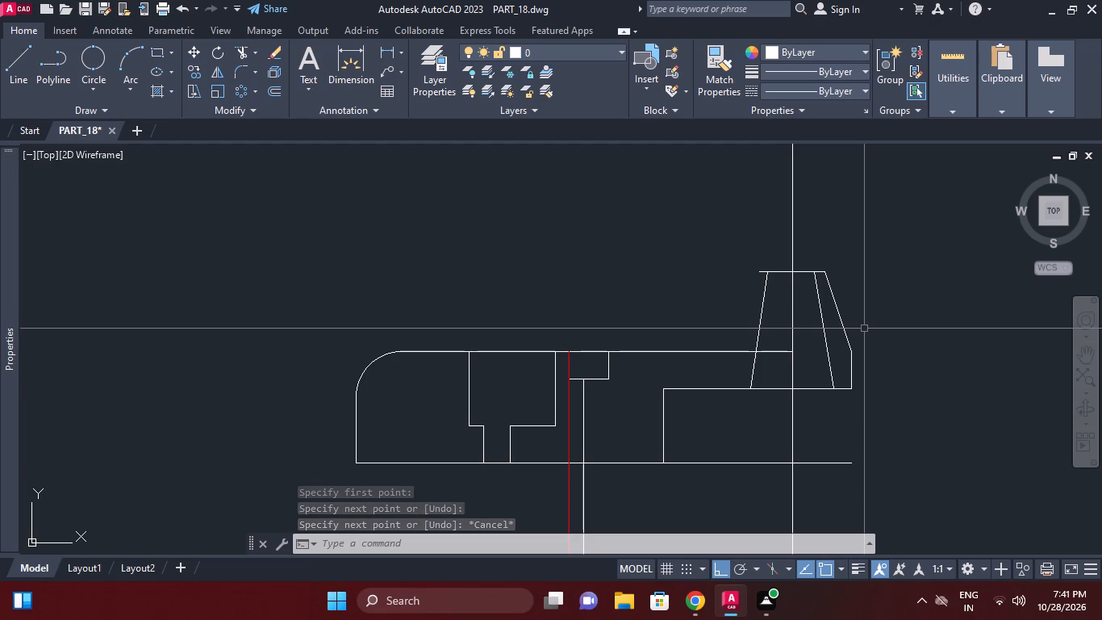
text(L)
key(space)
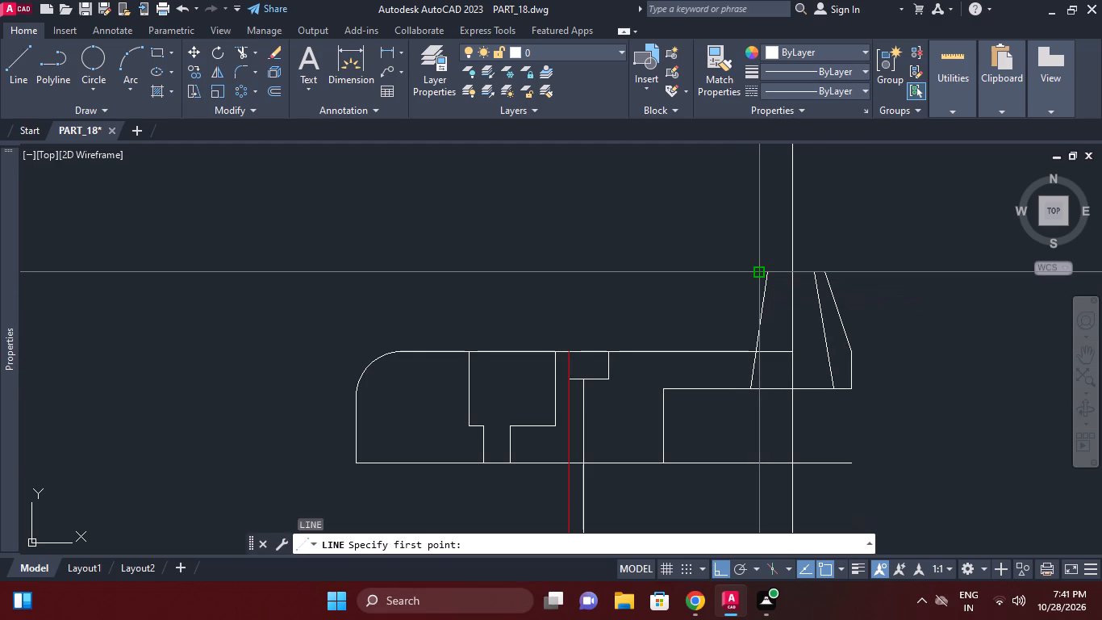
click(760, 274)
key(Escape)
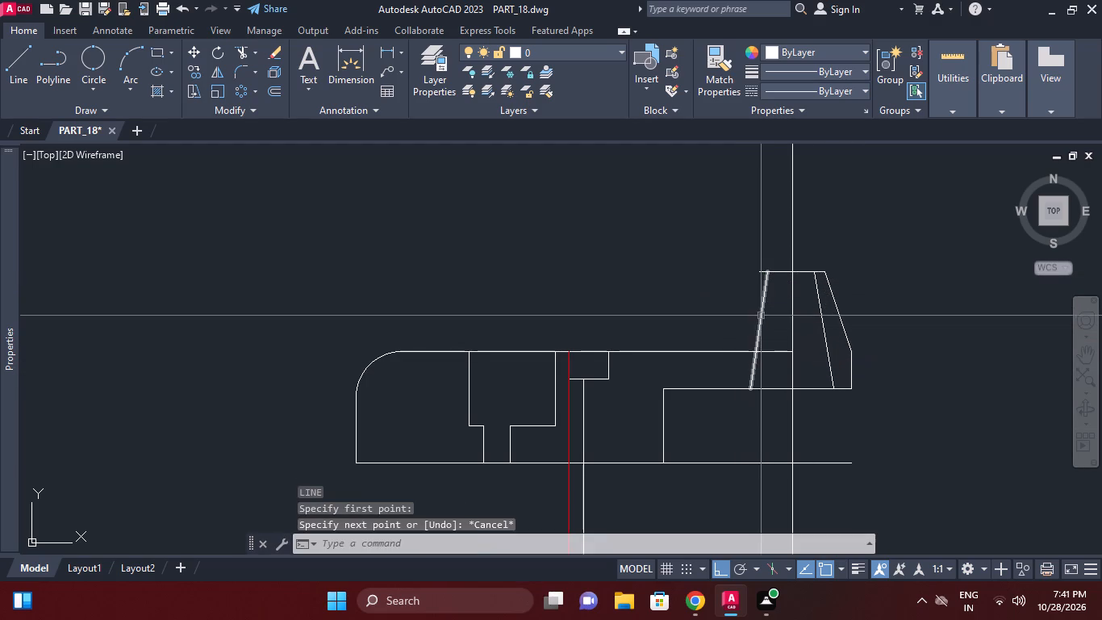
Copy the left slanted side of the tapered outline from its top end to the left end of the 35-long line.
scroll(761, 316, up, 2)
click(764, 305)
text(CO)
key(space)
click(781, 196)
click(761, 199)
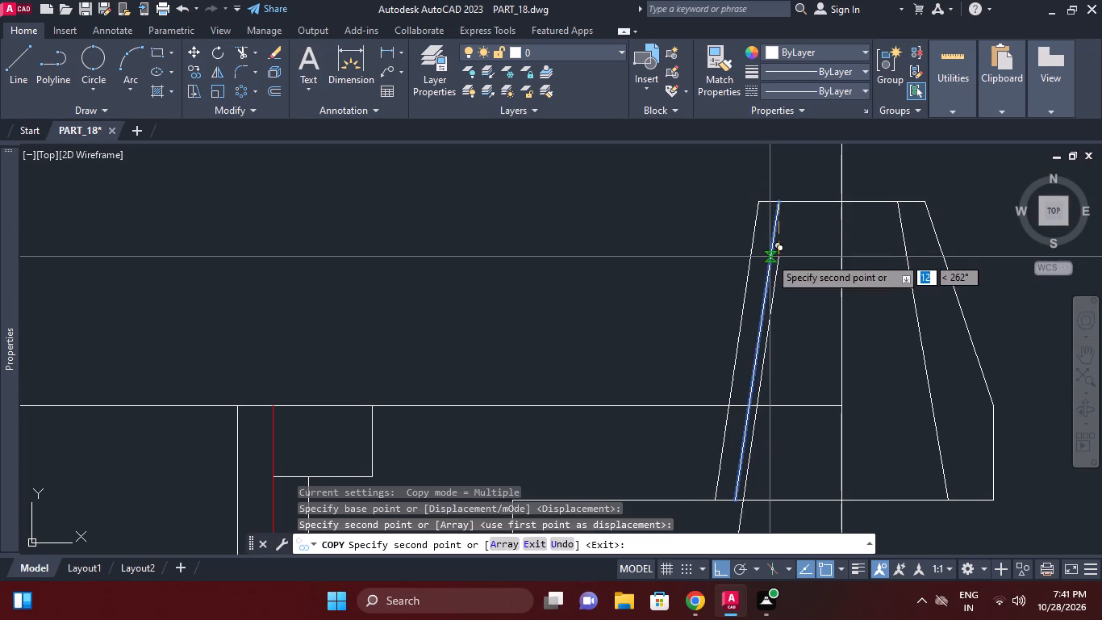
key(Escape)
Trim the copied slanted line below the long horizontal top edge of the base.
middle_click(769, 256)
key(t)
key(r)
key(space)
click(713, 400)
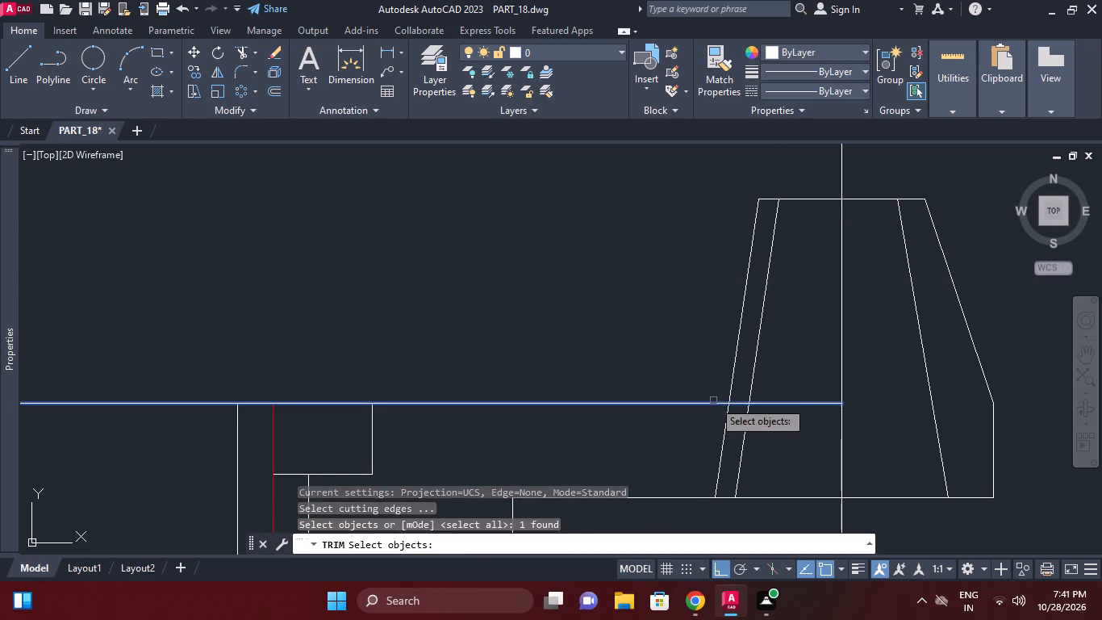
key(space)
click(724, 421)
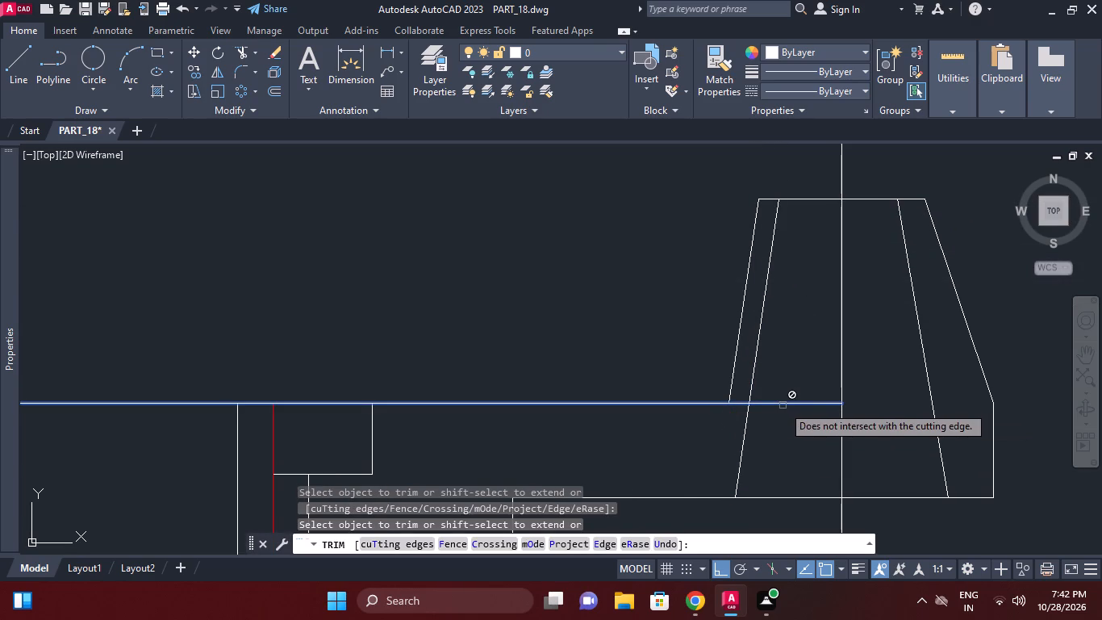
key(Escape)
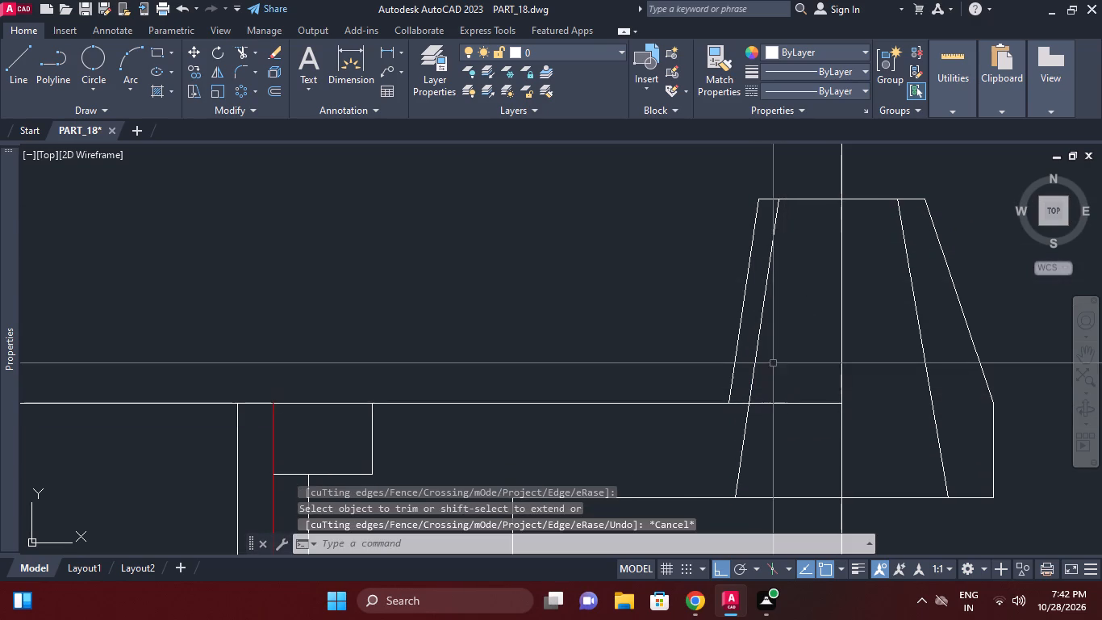
Trim the long horizontal top edge between the copied slanted line and the vertical centreline.
key(Escape)
middle_drag(802, 396, 803, 387)
key(t)
key(r)
key(space)
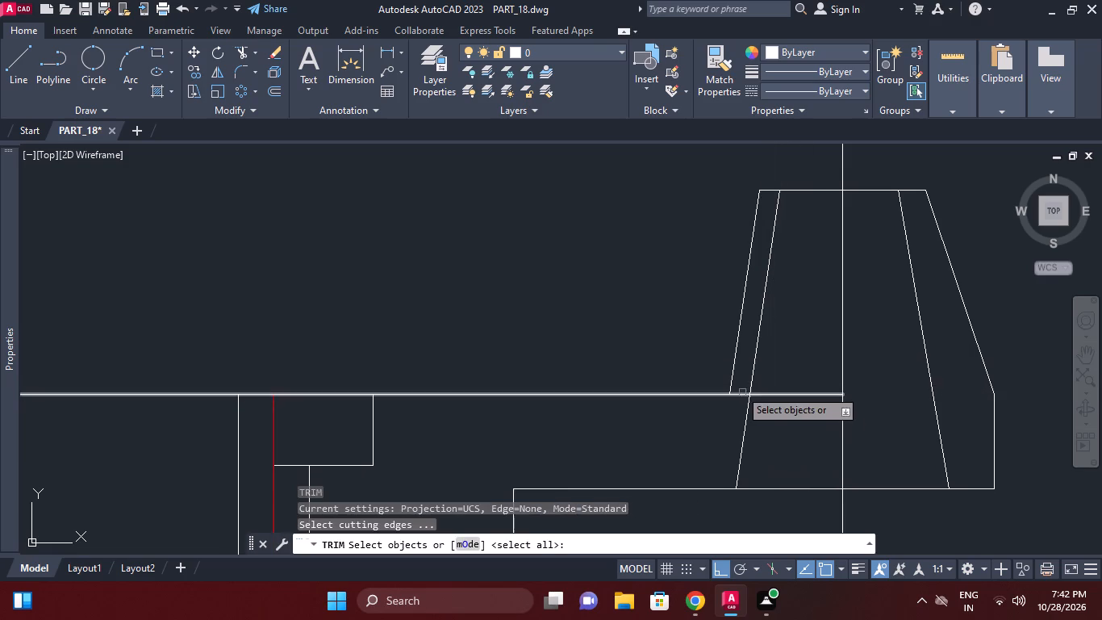
click(735, 375)
key(space)
click(738, 395)
key(Escape)
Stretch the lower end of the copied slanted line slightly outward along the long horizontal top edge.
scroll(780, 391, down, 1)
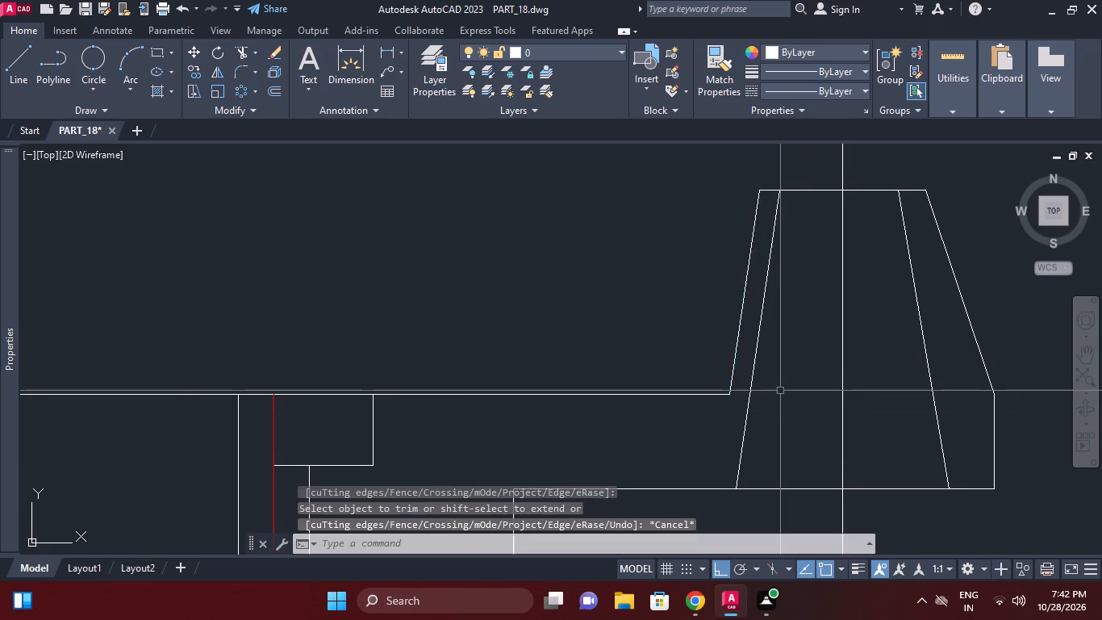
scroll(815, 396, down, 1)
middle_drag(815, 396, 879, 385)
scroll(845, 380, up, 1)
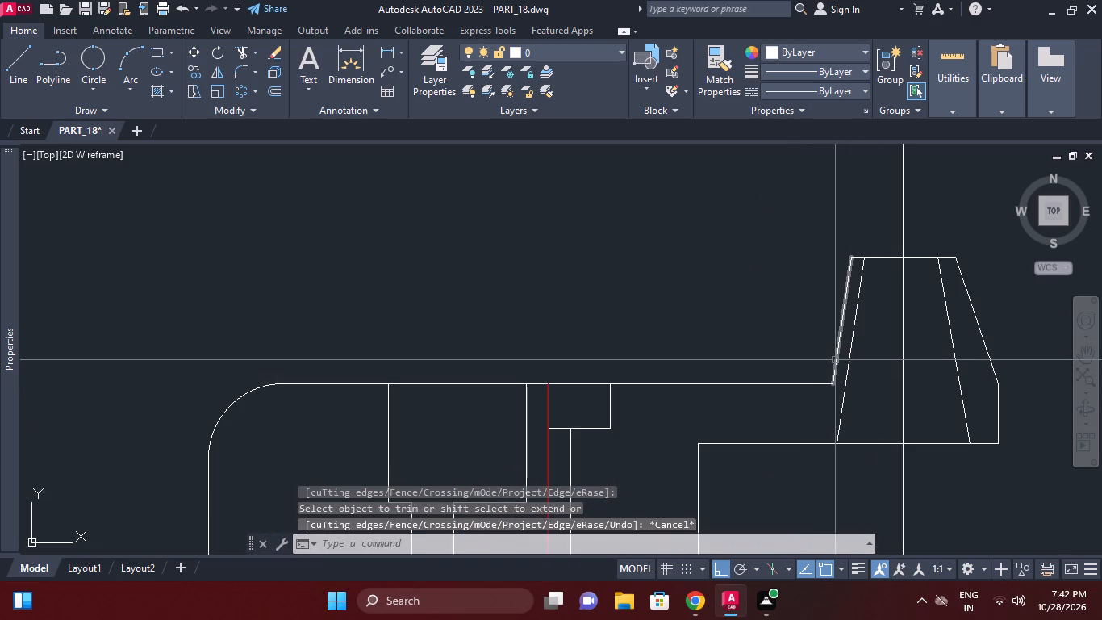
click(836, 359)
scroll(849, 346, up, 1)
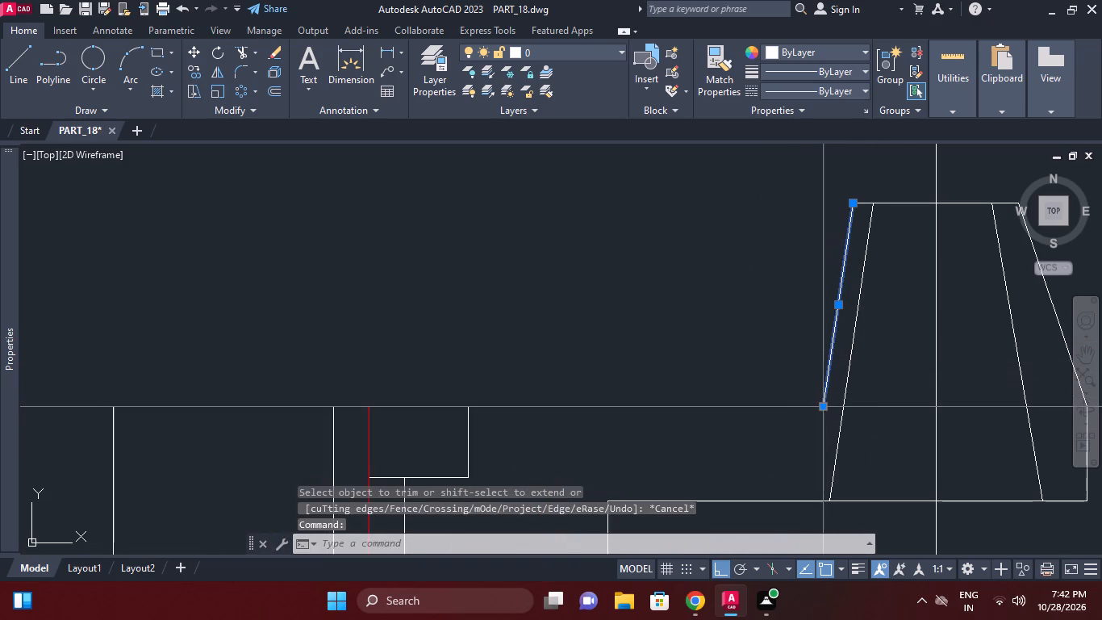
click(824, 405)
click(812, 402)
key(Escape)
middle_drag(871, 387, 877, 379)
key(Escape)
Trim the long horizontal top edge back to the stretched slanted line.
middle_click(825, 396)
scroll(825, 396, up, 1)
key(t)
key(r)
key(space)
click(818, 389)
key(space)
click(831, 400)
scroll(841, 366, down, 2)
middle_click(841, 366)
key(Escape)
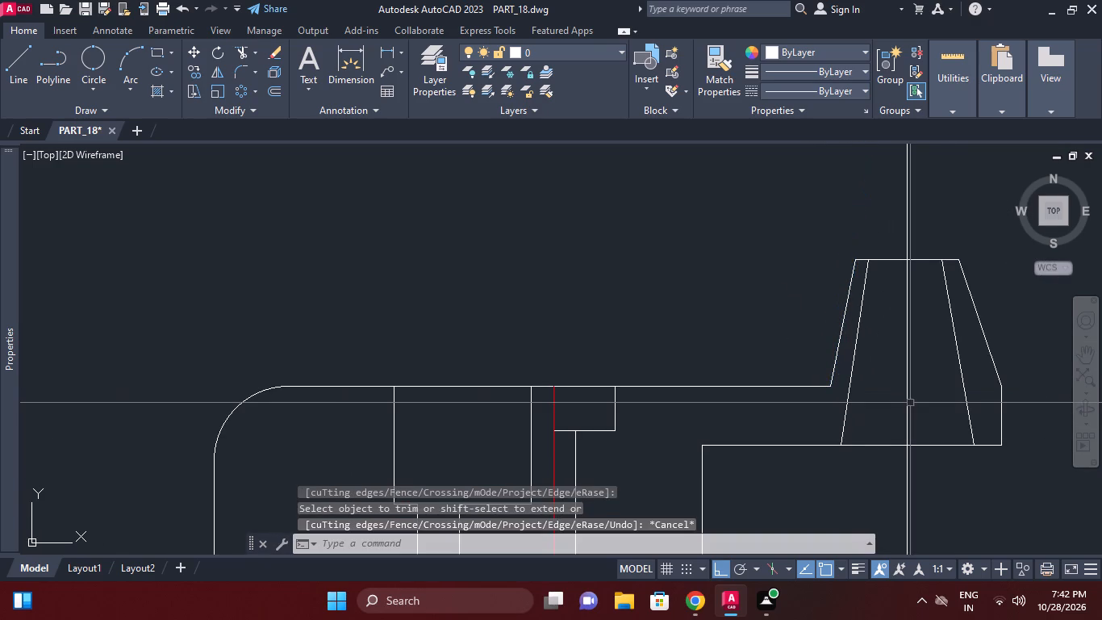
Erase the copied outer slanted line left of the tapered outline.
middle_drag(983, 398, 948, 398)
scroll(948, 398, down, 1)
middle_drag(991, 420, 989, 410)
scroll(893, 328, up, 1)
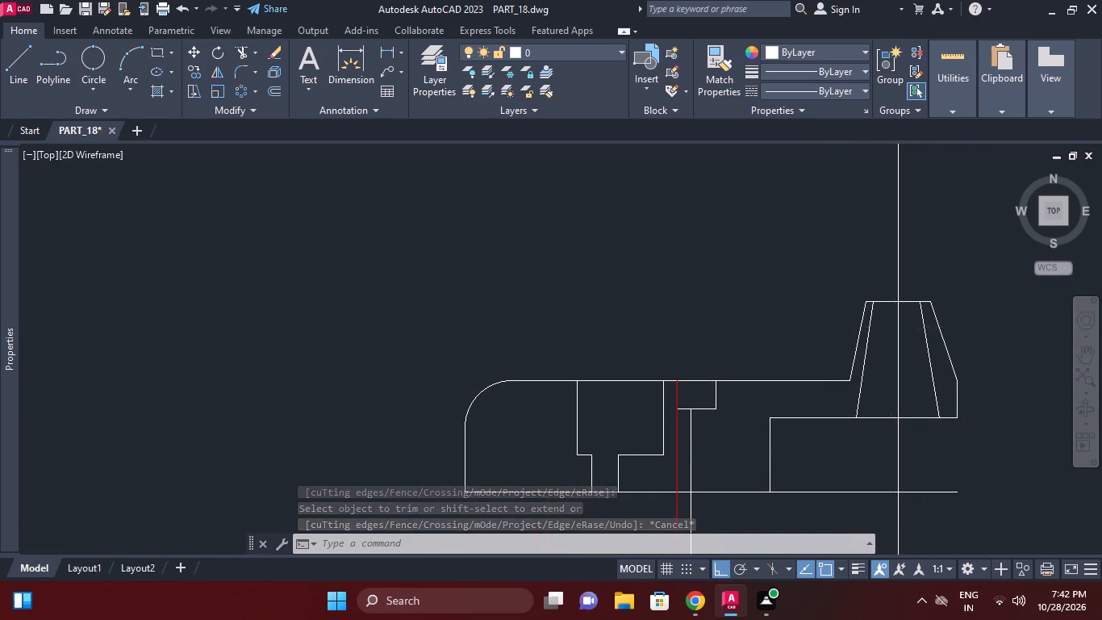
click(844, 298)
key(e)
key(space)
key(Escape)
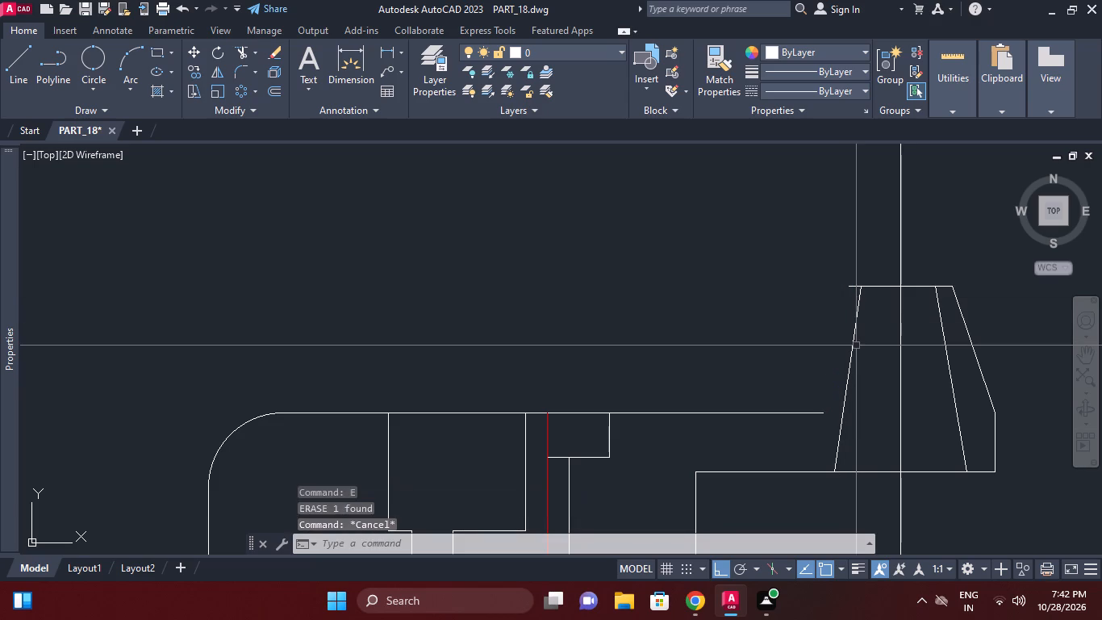
Offset the left slanted side of the tapered outline outward by 5.
text(O 5)
key(Return)
click(853, 349)
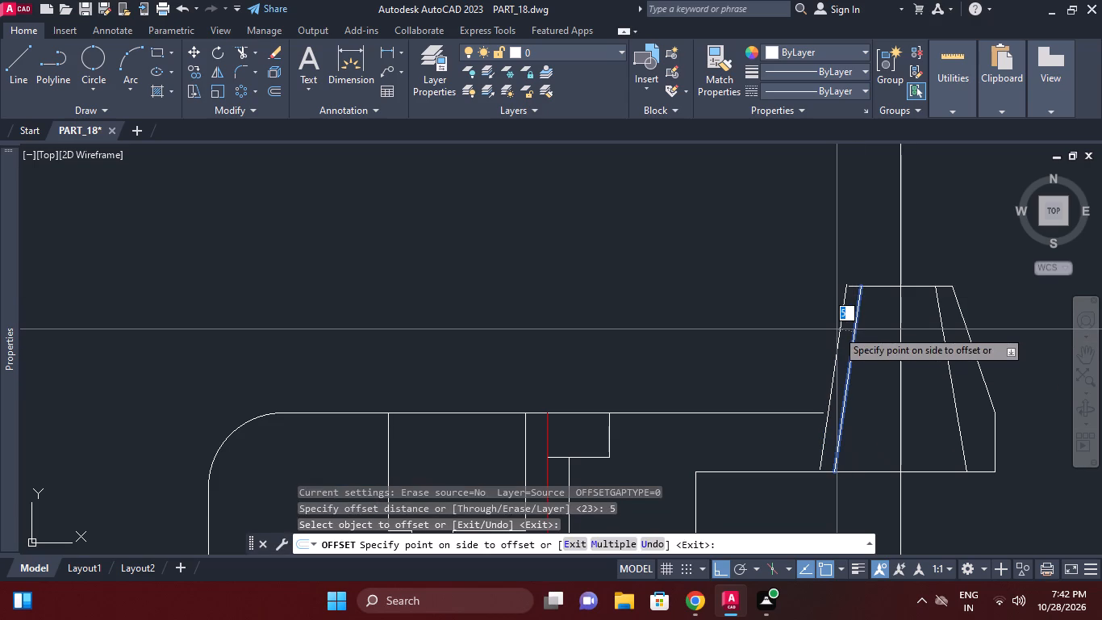
click(837, 329)
key(Escape)
Extend the upright's top line to the offset slanted line.
scroll(836, 379, up, 1)
middle_click(836, 379)
key(e)
key(x)
key(space)
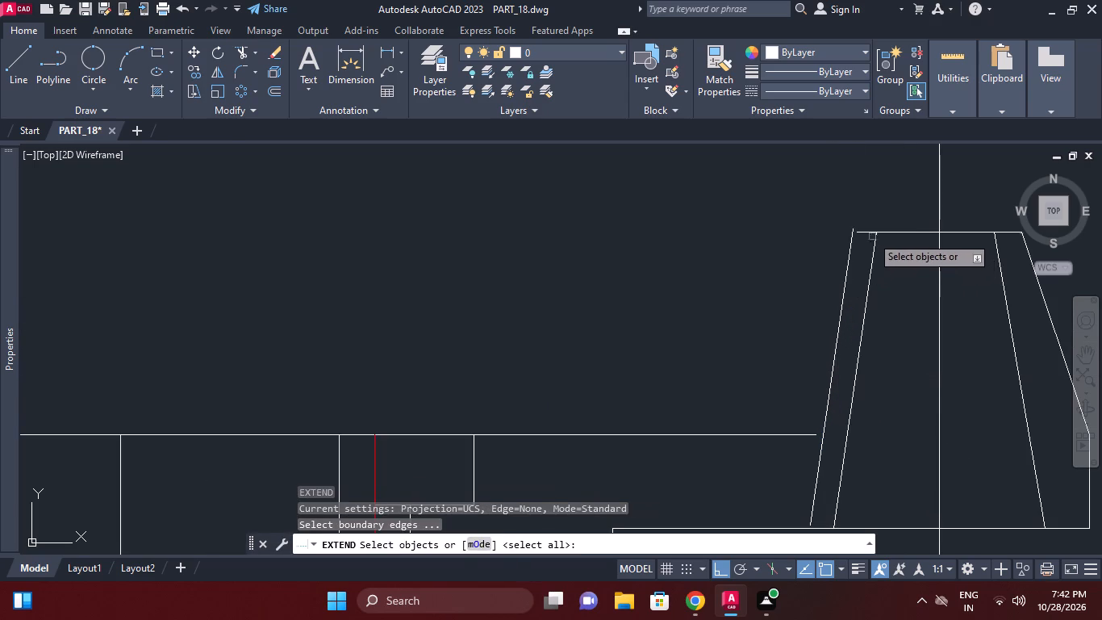
click(854, 244)
scroll(859, 240, up, 3)
key(space)
click(866, 241)
click(875, 187)
key(Escape)
Trim the end of the offset slanted line that projects above the upright's top line.
middle_drag(850, 190, 850, 228)
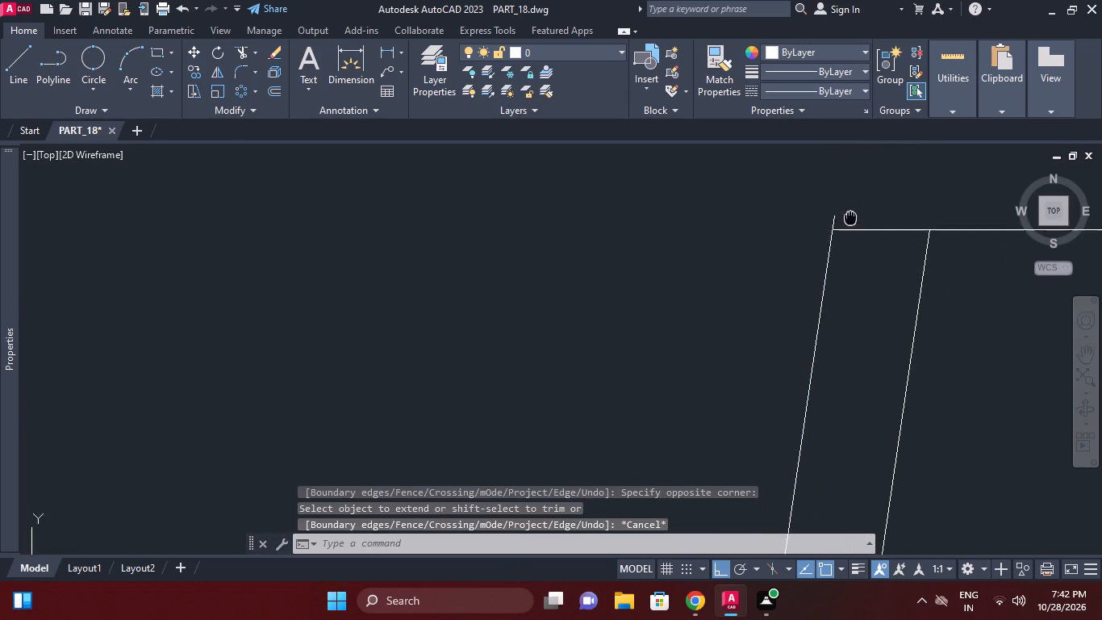
middle_drag(850, 228, 850, 232)
key(t)
key(r)
key(space)
key(space)
click(831, 238)
scroll(837, 231, down, 2)
middle_click(837, 231)
key(Escape)
Extend the long horizontal top edge of the base to the offset slanted line.
middle_drag(840, 312, 853, 276)
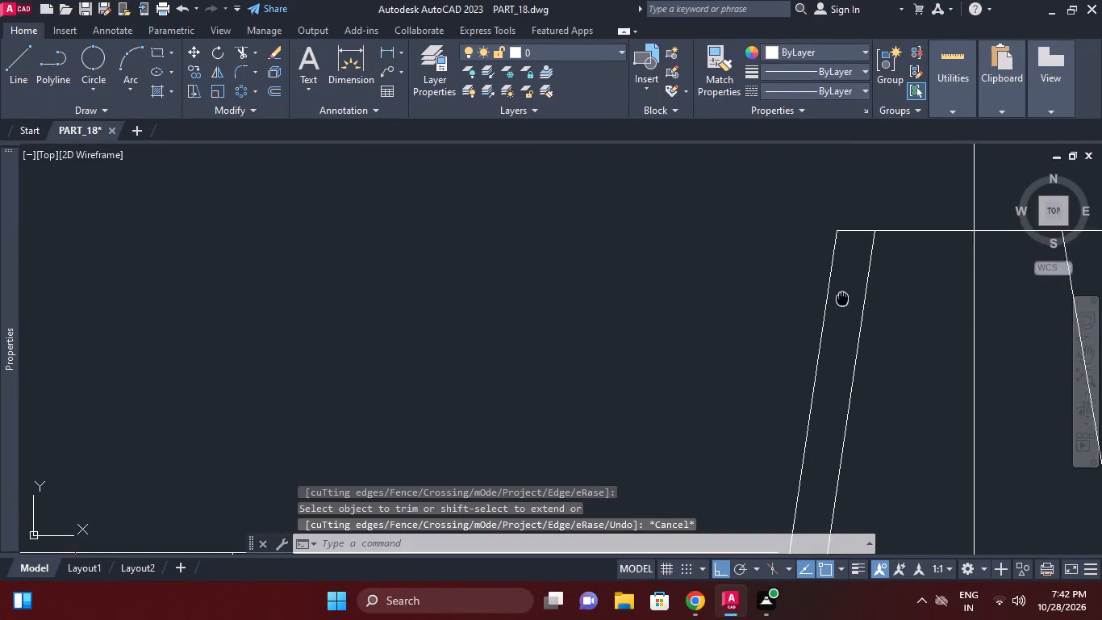
middle_drag(853, 276, 877, 204)
scroll(837, 378, down, 1)
middle_drag(837, 378, 836, 276)
scroll(816, 325, up, 2)
key(e)
key(z)
key(space)
key(Escape)
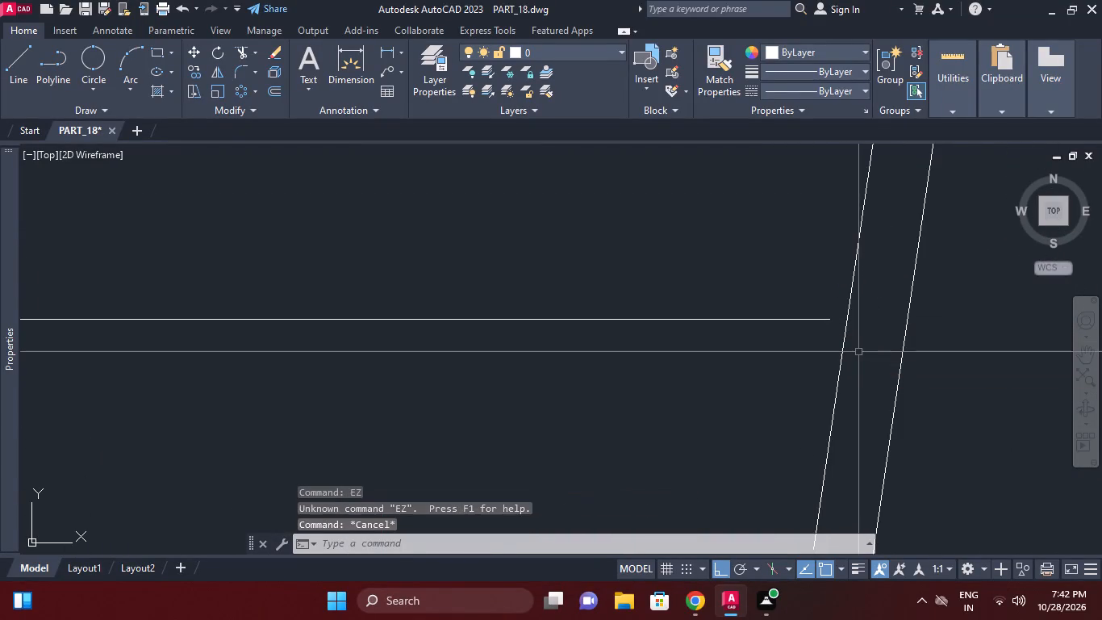
key(e)
key(x)
key(space)
click(873, 370)
click(810, 362)
key(space)
drag(803, 337, 799, 324)
click(794, 275)
right_click(791, 270)
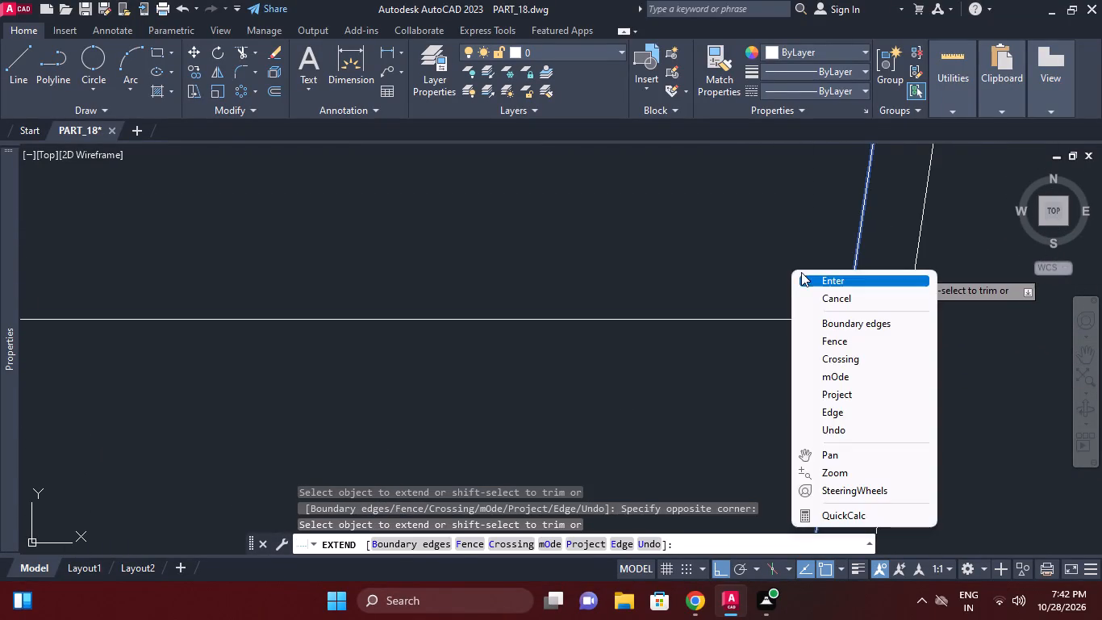
click(805, 273)
key(Escape)
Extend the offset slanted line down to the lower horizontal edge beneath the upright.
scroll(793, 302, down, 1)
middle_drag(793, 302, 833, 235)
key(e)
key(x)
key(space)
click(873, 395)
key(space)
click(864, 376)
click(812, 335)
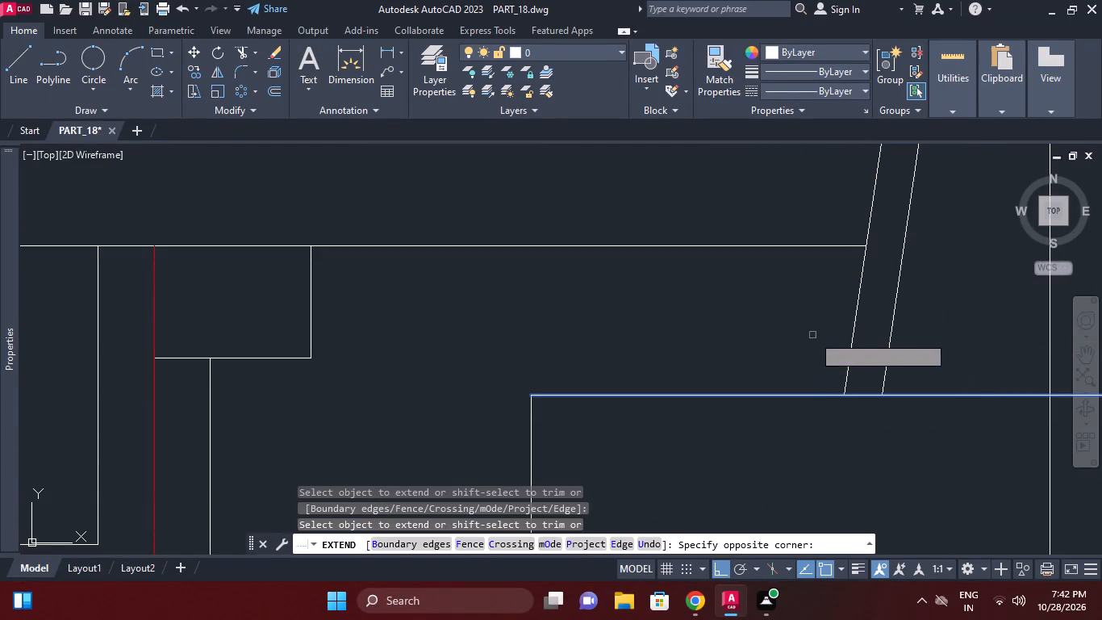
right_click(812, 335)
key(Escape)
Fillet the long horizontal top edge and the offset slanted line with radius 0 to form a sharp corner.
scroll(879, 253, down, 1)
middle_drag(880, 258, 880, 334)
key(Escape)
scroll(903, 401, up, 3)
middle_drag(875, 450, 870, 387)
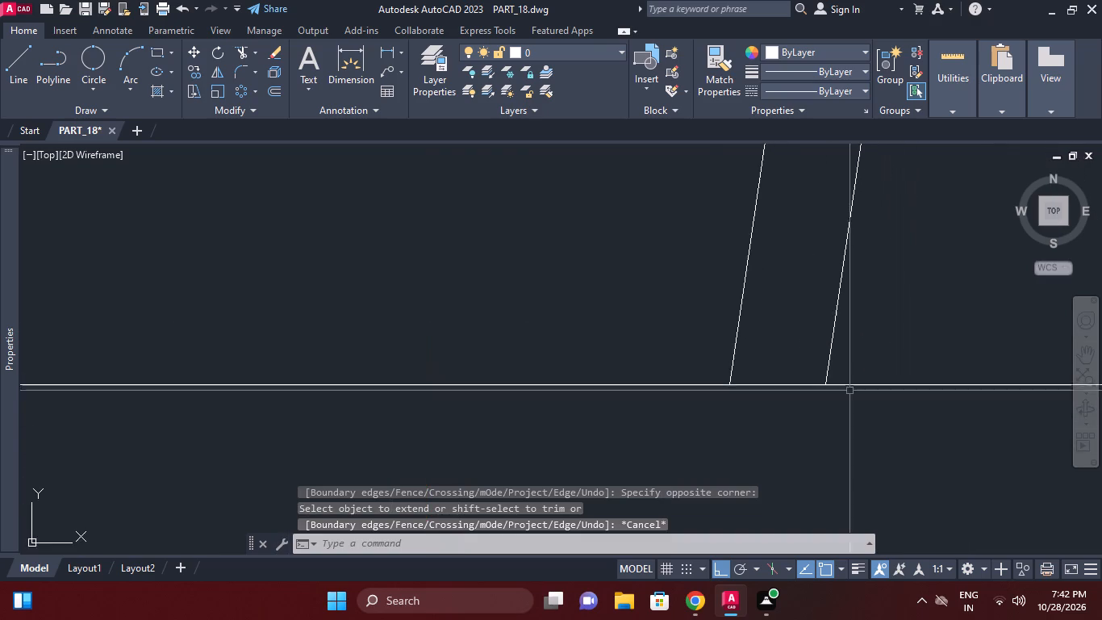
scroll(817, 396, up, 2)
scroll(816, 396, down, 4)
middle_drag(776, 340, 841, 379)
scroll(873, 369, down, 2)
middle_drag(874, 369, 864, 381)
middle_drag(912, 394, 910, 394)
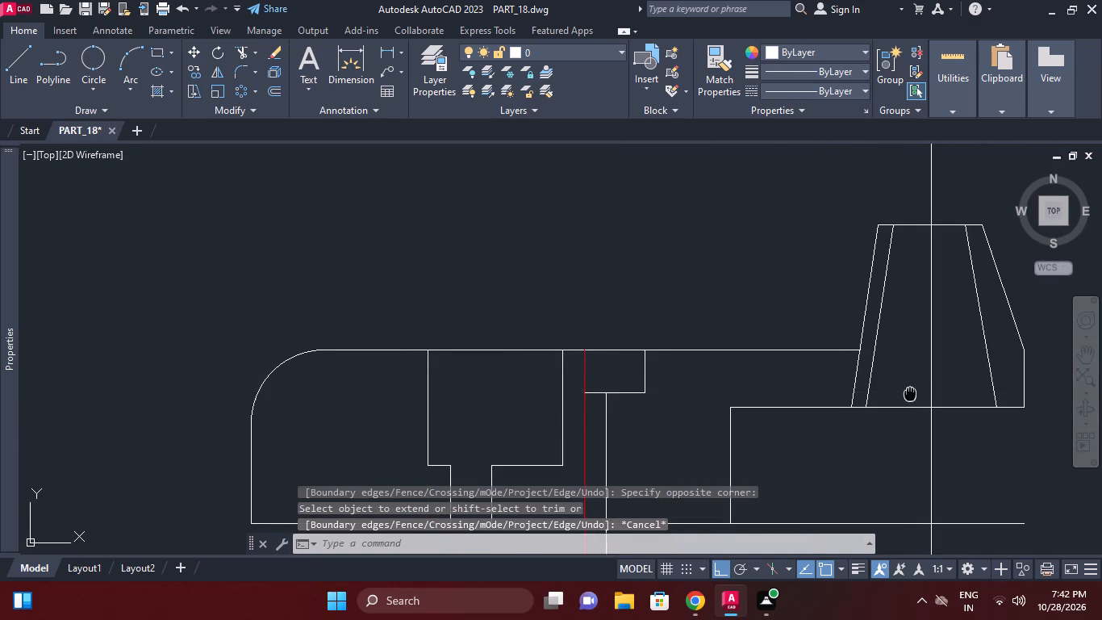
middle_drag(910, 394, 858, 394)
scroll(815, 373, up, 1)
key(Escape)
key(t)
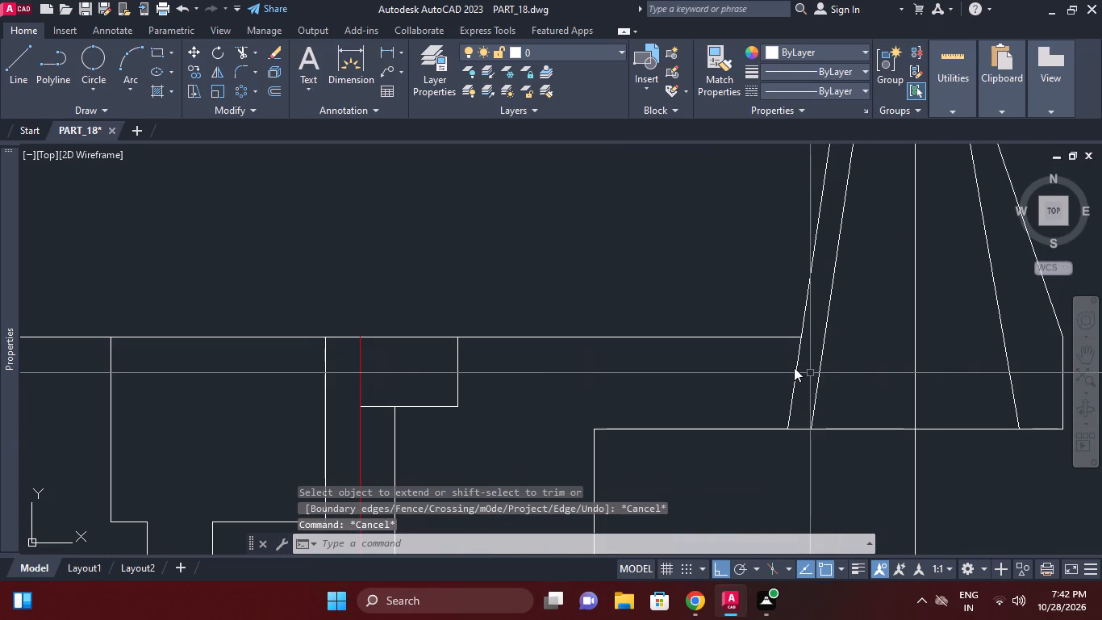
key(t)
key(Escape)
text(F R 0)
key(space)
click(795, 339)
click(805, 321)
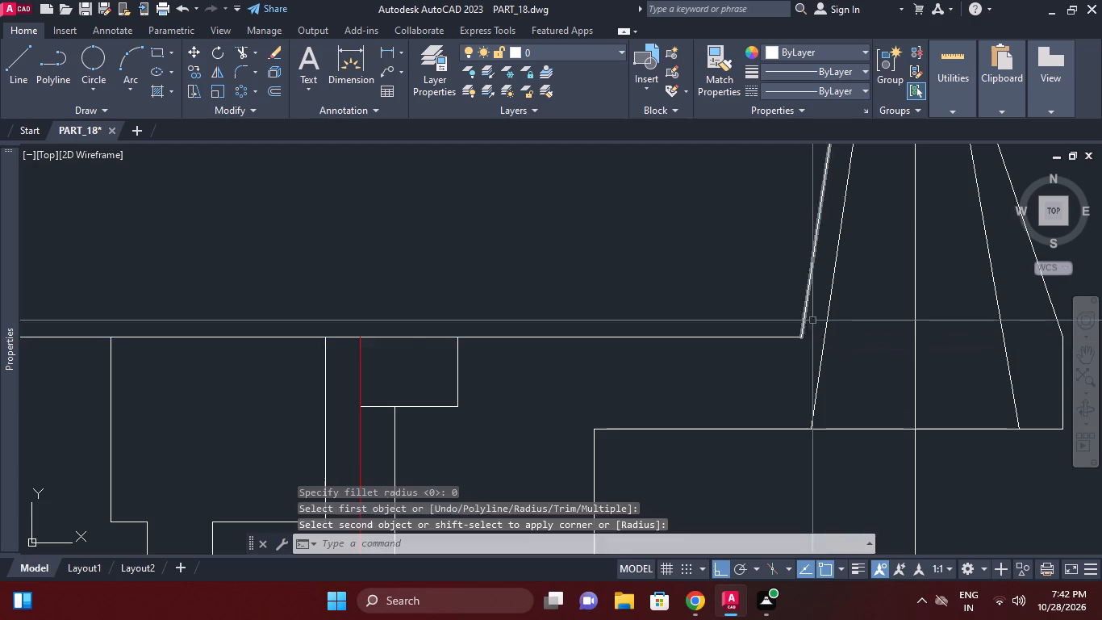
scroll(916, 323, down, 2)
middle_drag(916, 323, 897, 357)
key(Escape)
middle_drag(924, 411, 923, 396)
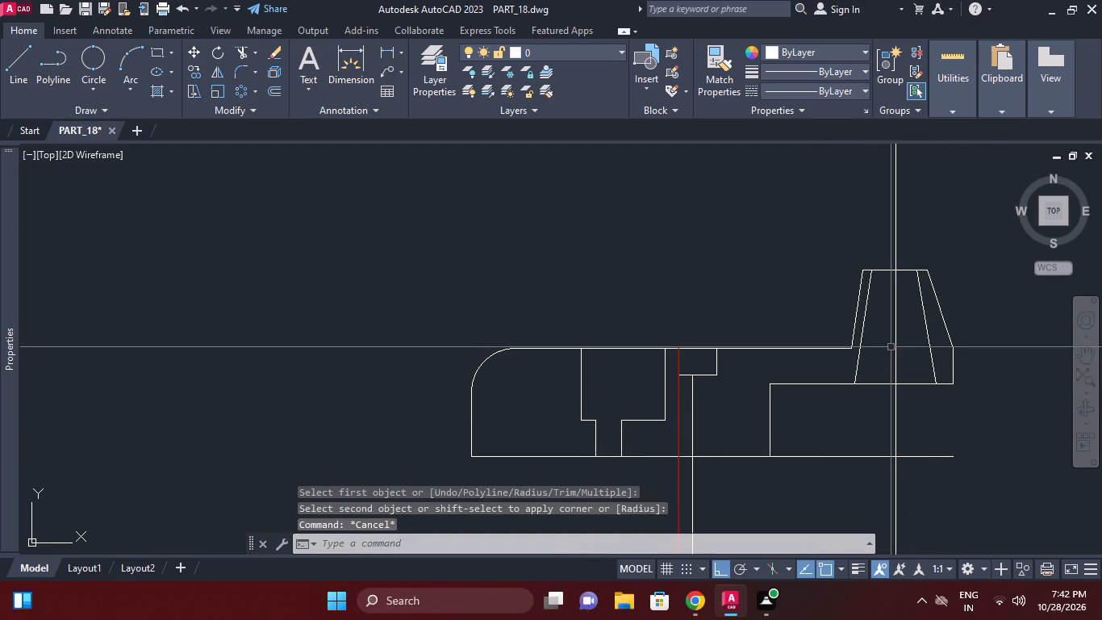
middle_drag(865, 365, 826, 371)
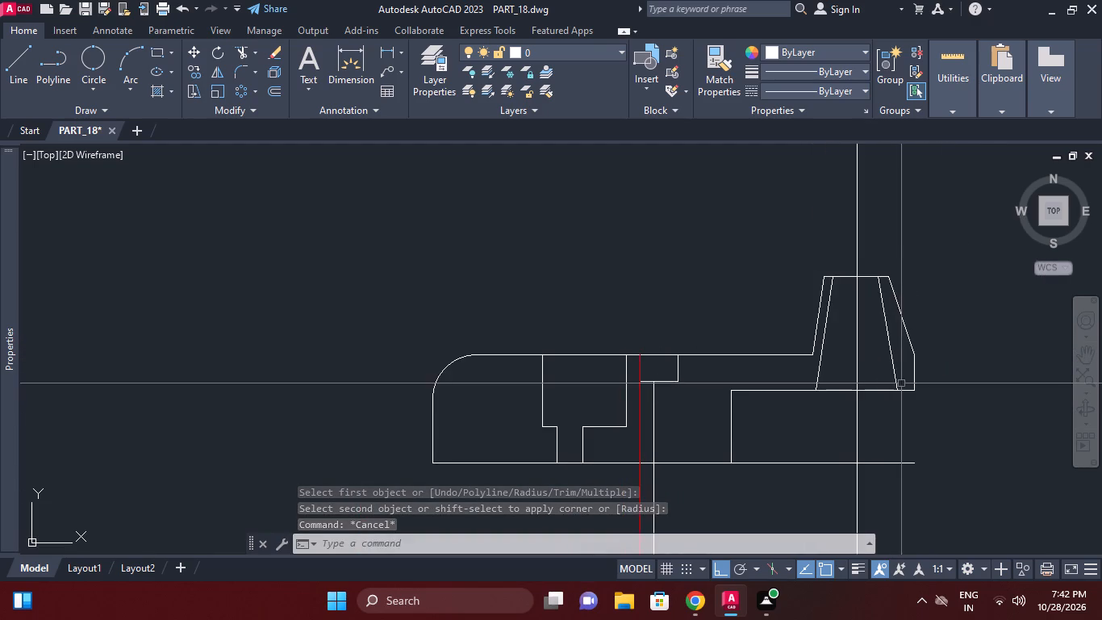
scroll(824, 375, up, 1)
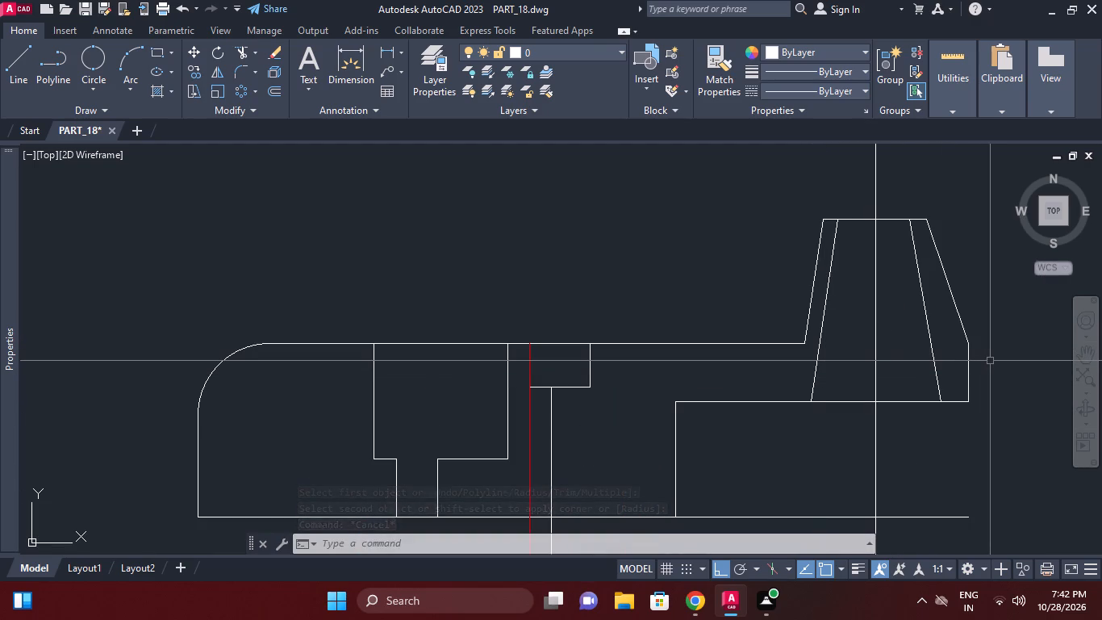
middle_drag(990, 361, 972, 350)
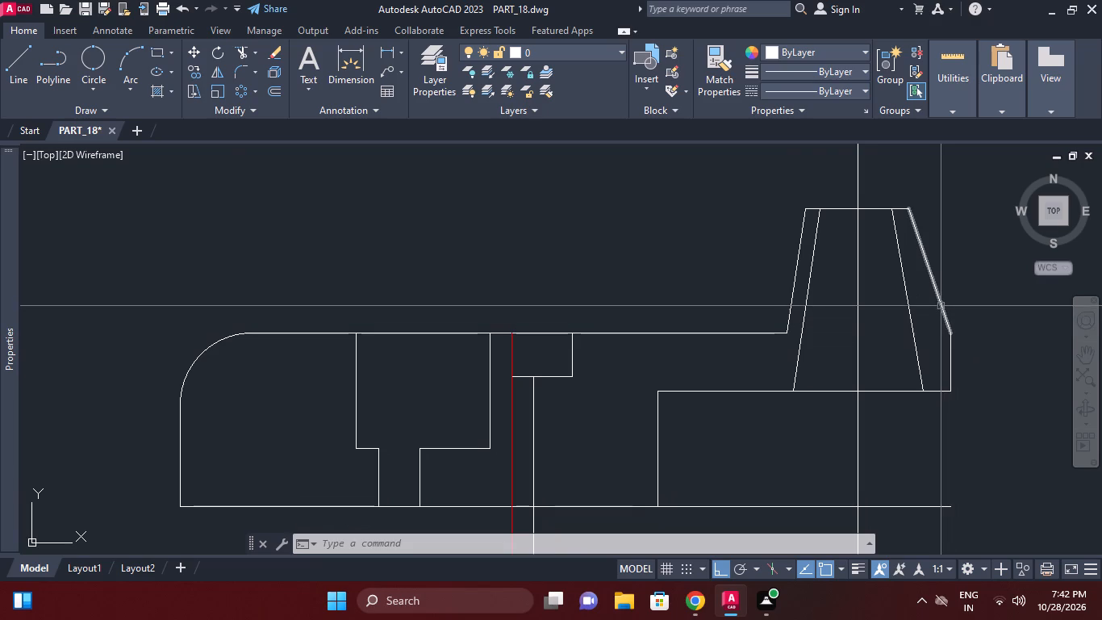
Measure the aligned gap between the outer and inner slanted lines on each side of the tapered upright.
middle_drag(806, 228, 799, 270)
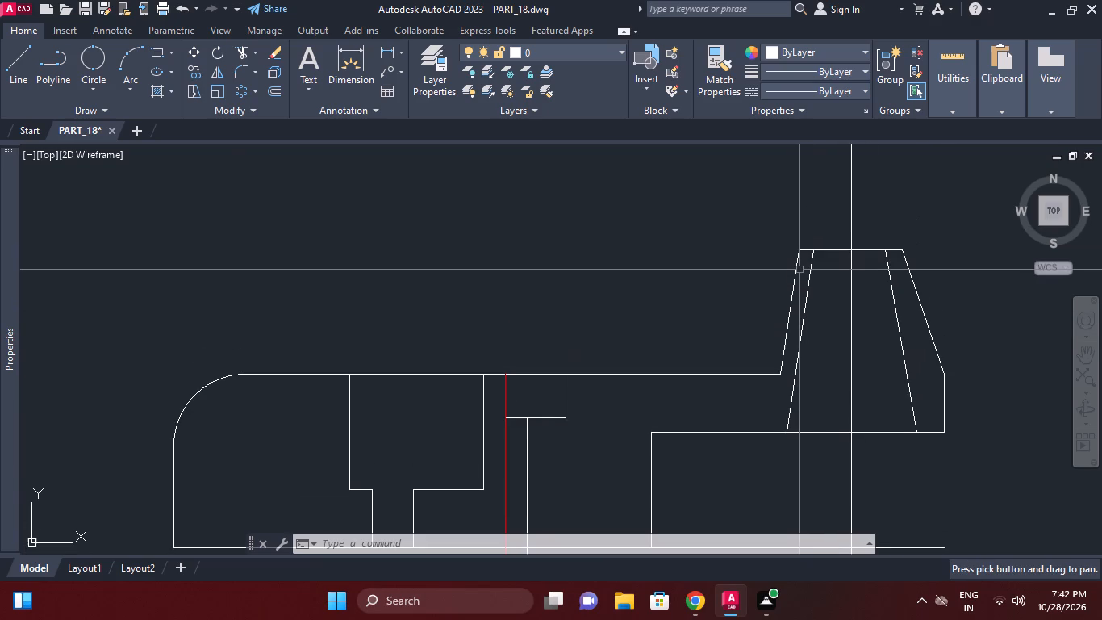
text(DAL)
key(space)
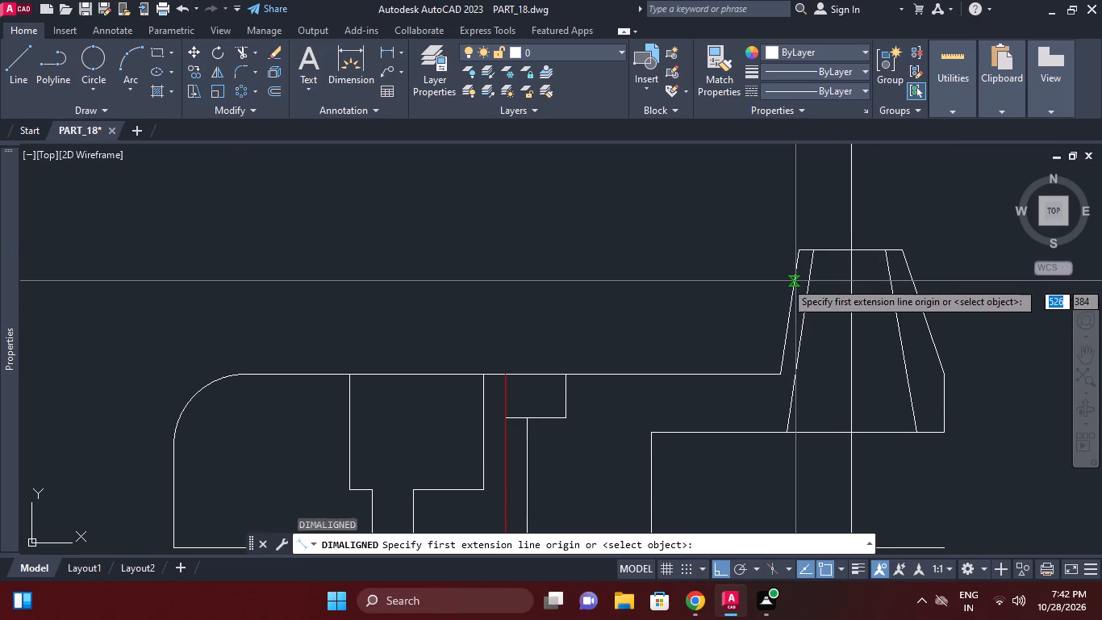
click(795, 281)
click(813, 284)
key(Escape)
key(space)
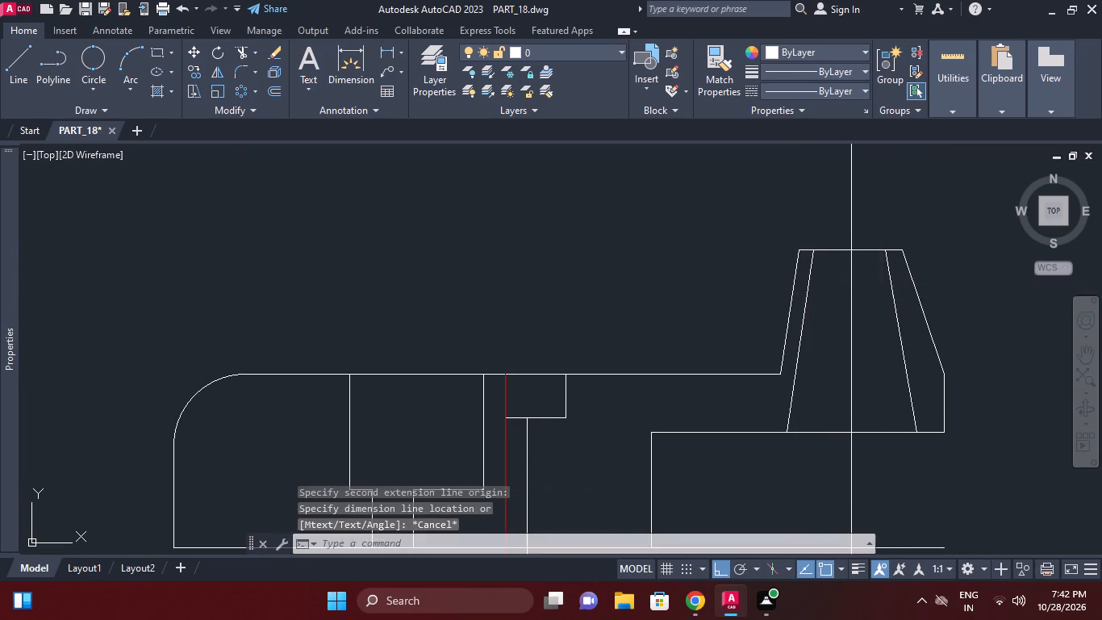
click(898, 294)
click(914, 283)
key(Escape)
middle_click(913, 277)
key(Escape)
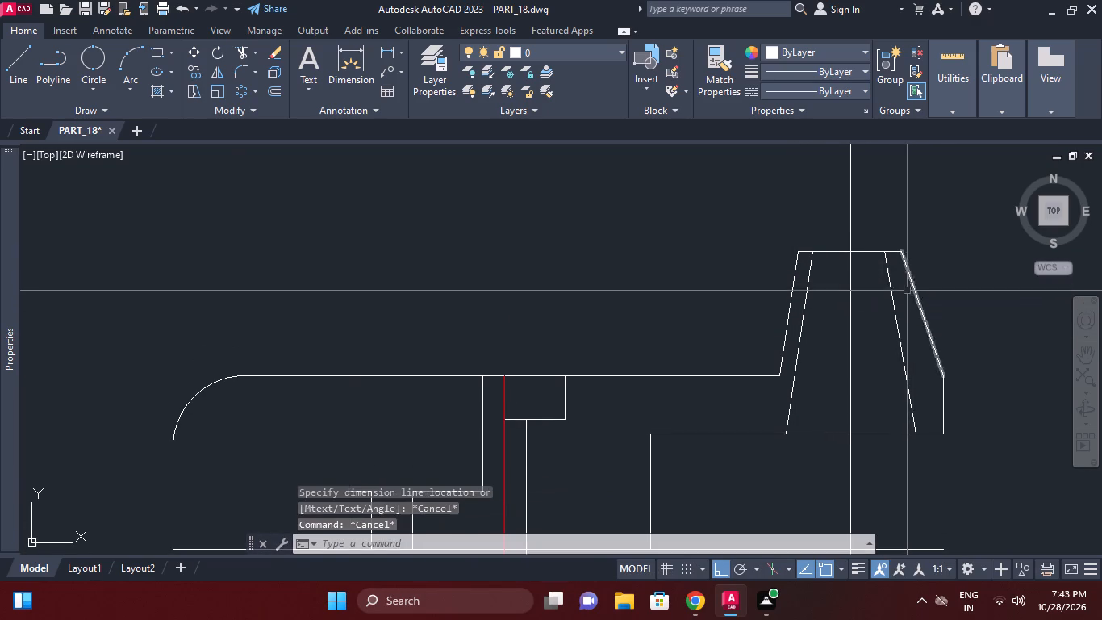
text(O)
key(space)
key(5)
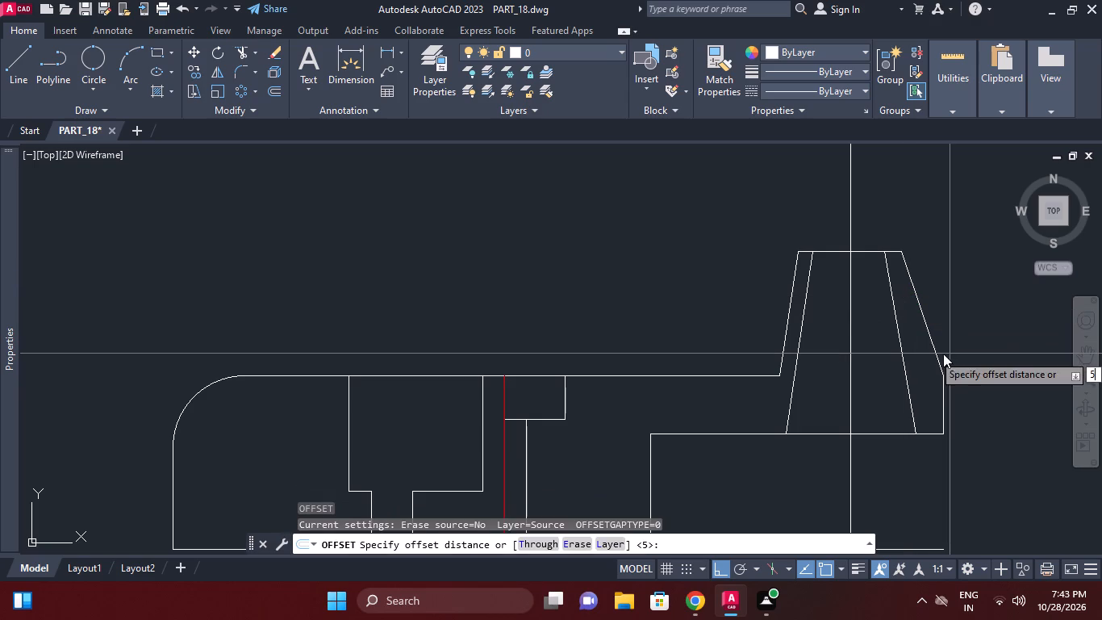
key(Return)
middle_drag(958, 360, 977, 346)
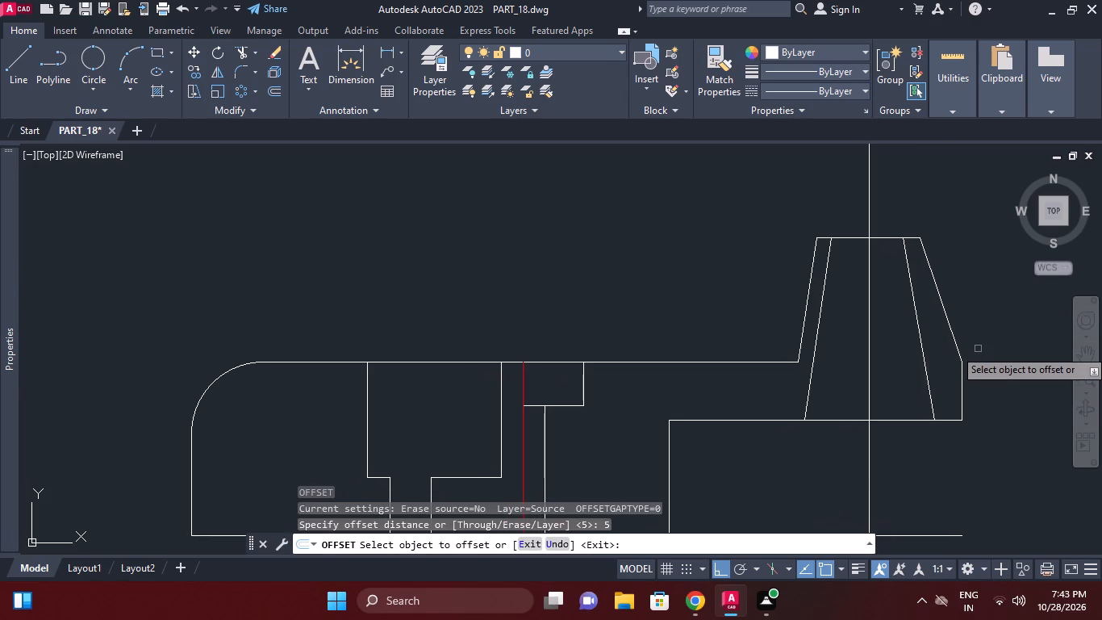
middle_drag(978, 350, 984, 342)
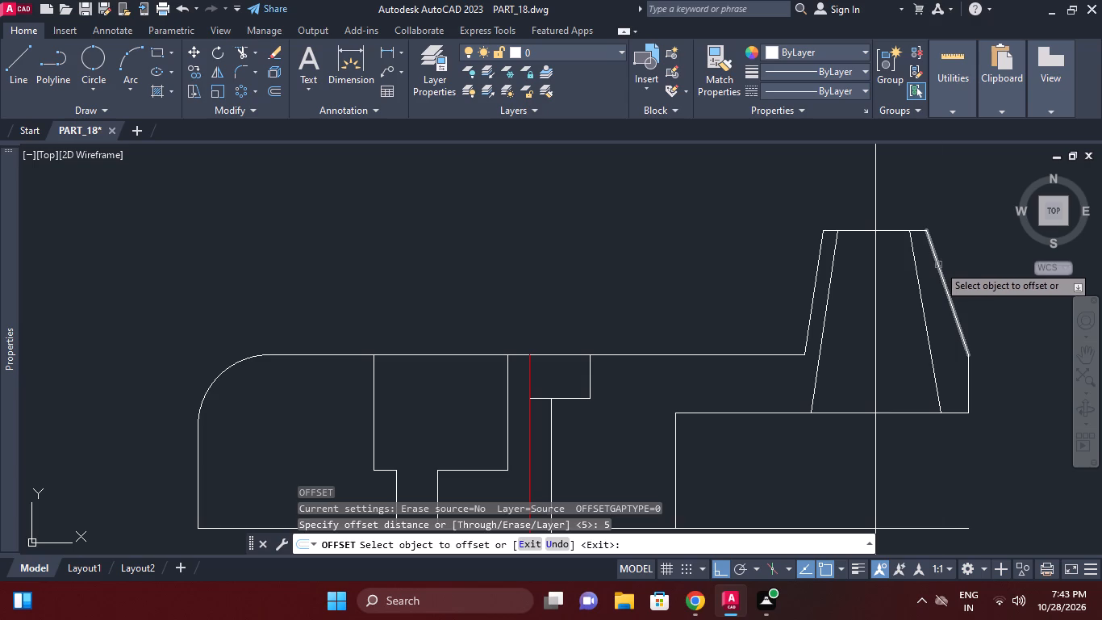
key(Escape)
Start a linear dimension in the upper view to measure the part.
middle_drag(954, 321, 952, 282)
middle_drag(808, 399, 813, 339)
scroll(808, 399, down, 1)
text(DLI)
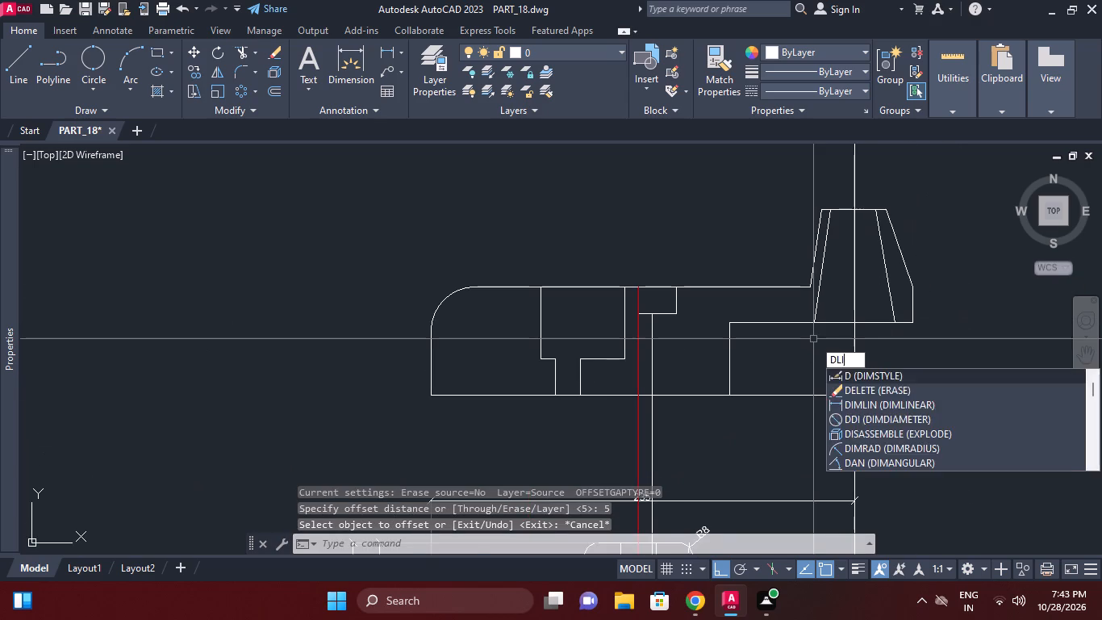
key(space)
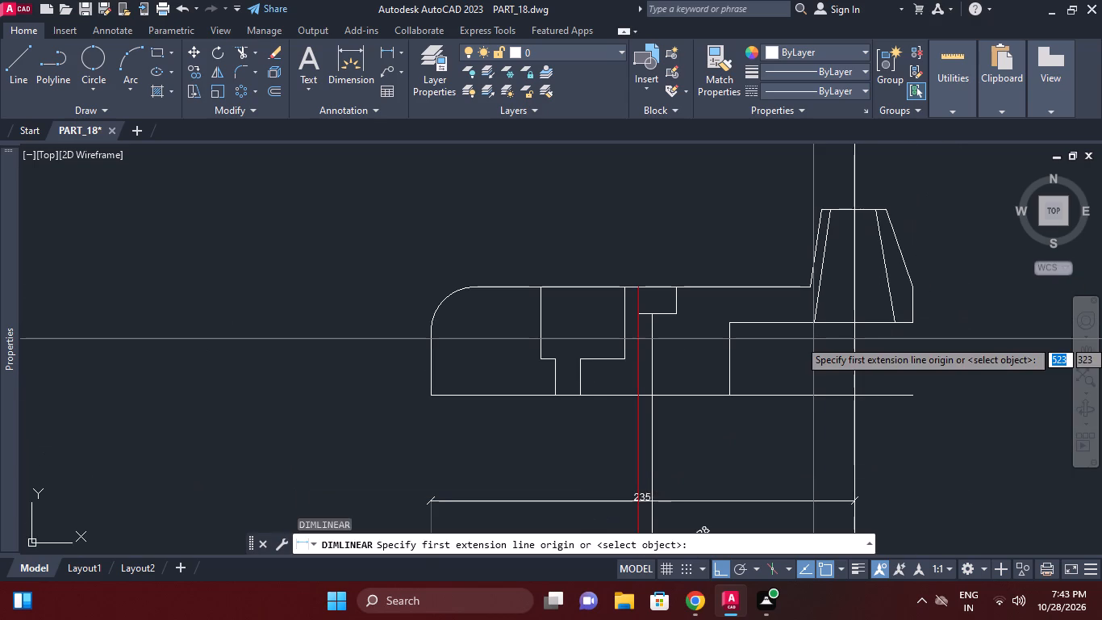
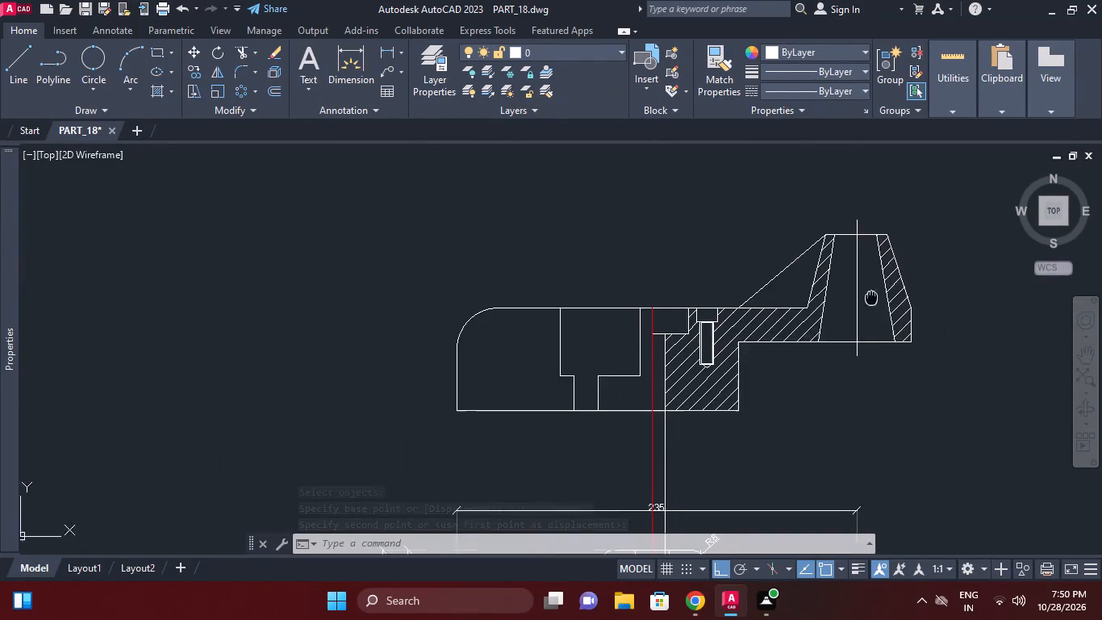
Examine the hatched section view and the dimensioned plan view below it.
middle_drag(882, 341, 866, 265)
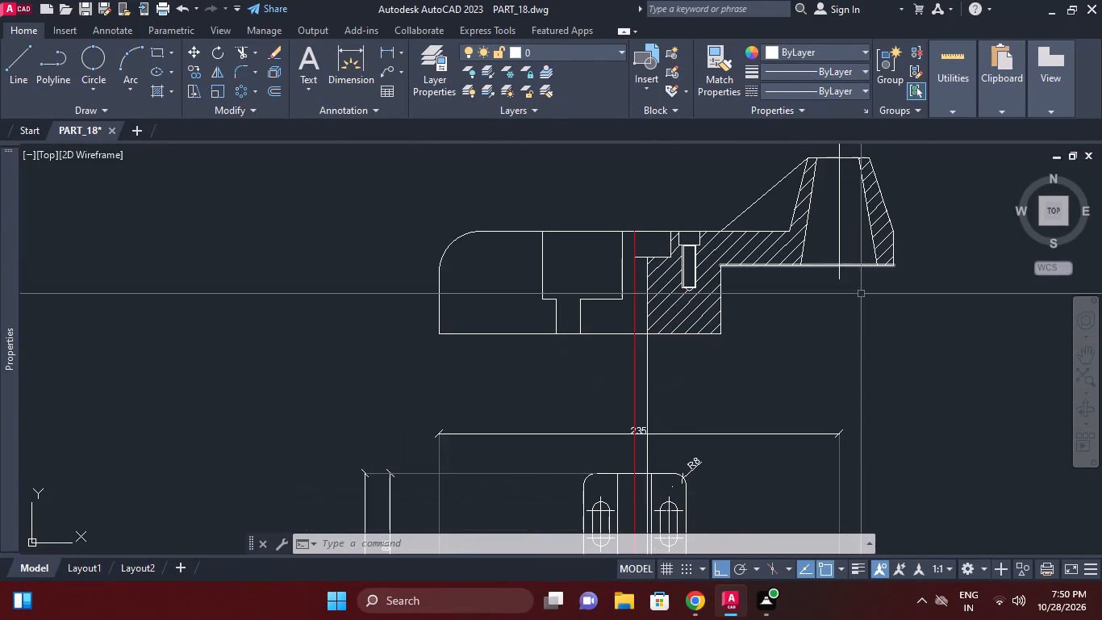
middle_drag(870, 235, 868, 286)
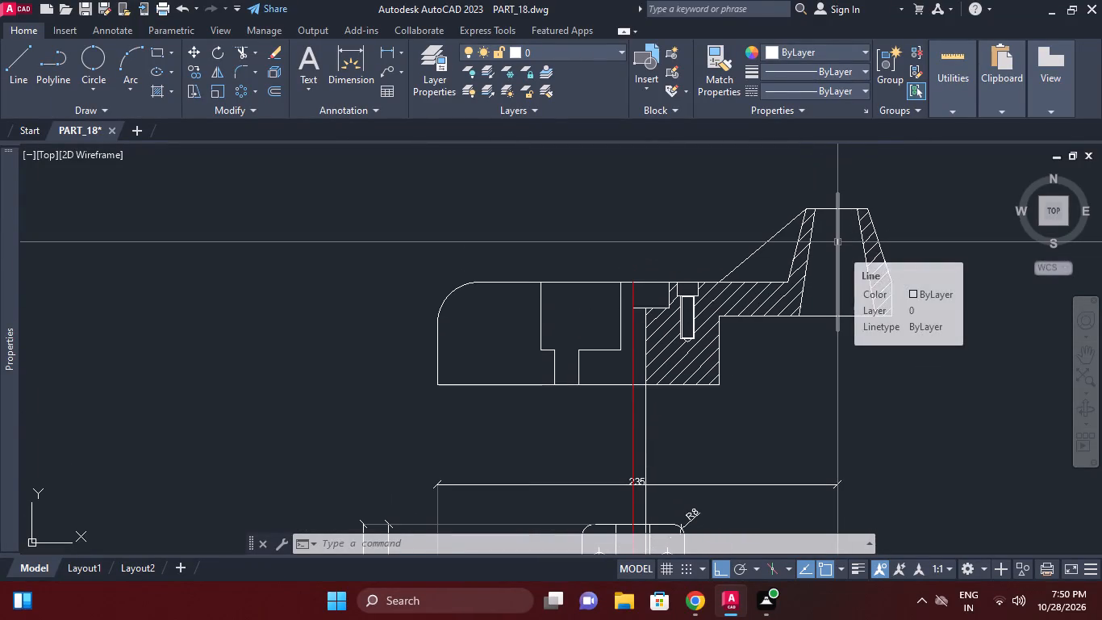
scroll(856, 267, up, 1)
scroll(826, 257, down, 1)
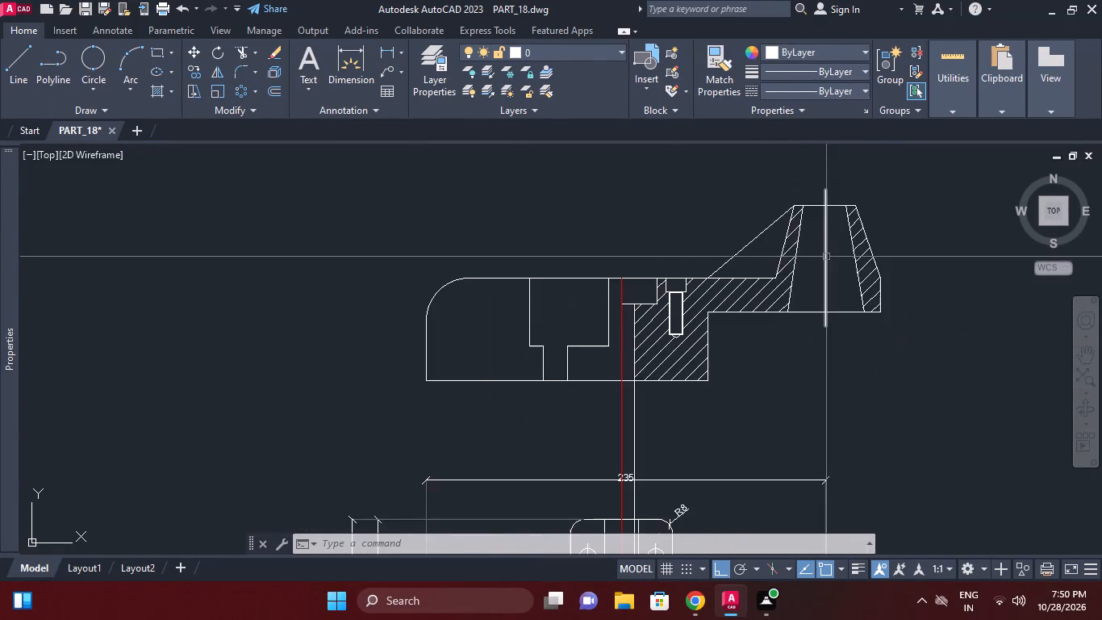
middle_drag(825, 257, 816, 254)
middle_drag(746, 279, 744, 257)
scroll(746, 279, down, 1)
middle_drag(688, 336, 710, 233)
middle_drag(709, 325, 747, 228)
scroll(747, 228, down, 1)
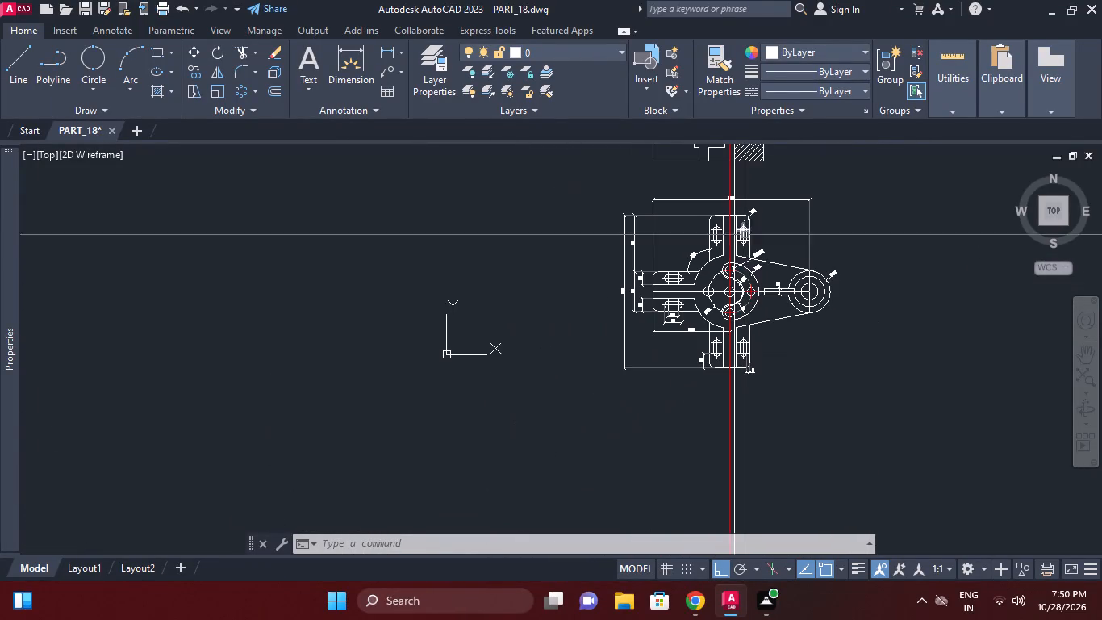
scroll(746, 375, up, 1)
middle_drag(739, 379, 766, 378)
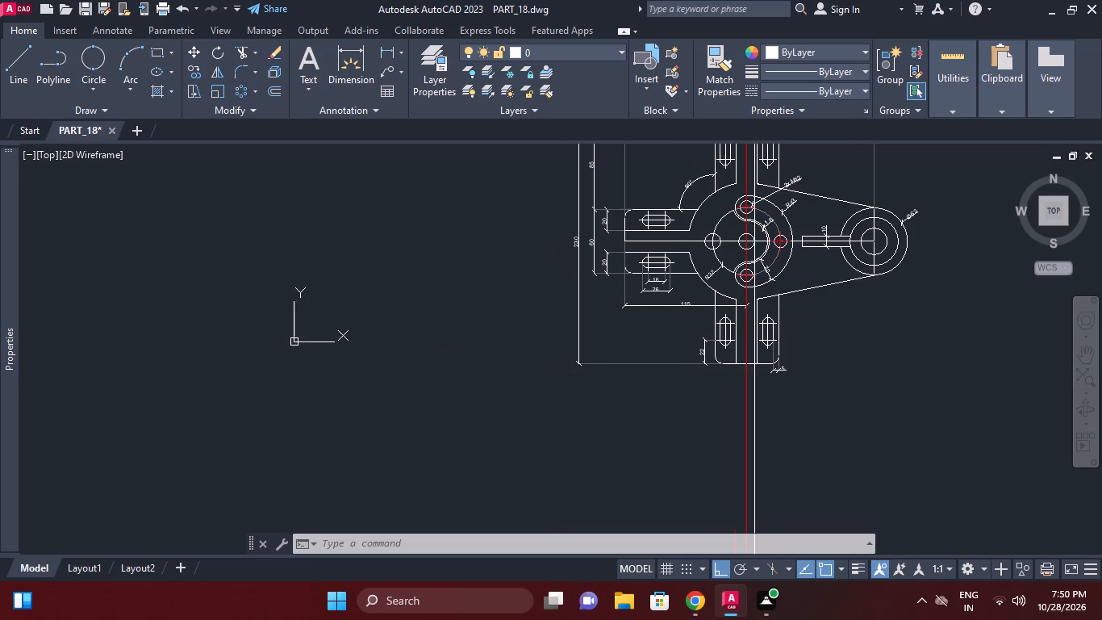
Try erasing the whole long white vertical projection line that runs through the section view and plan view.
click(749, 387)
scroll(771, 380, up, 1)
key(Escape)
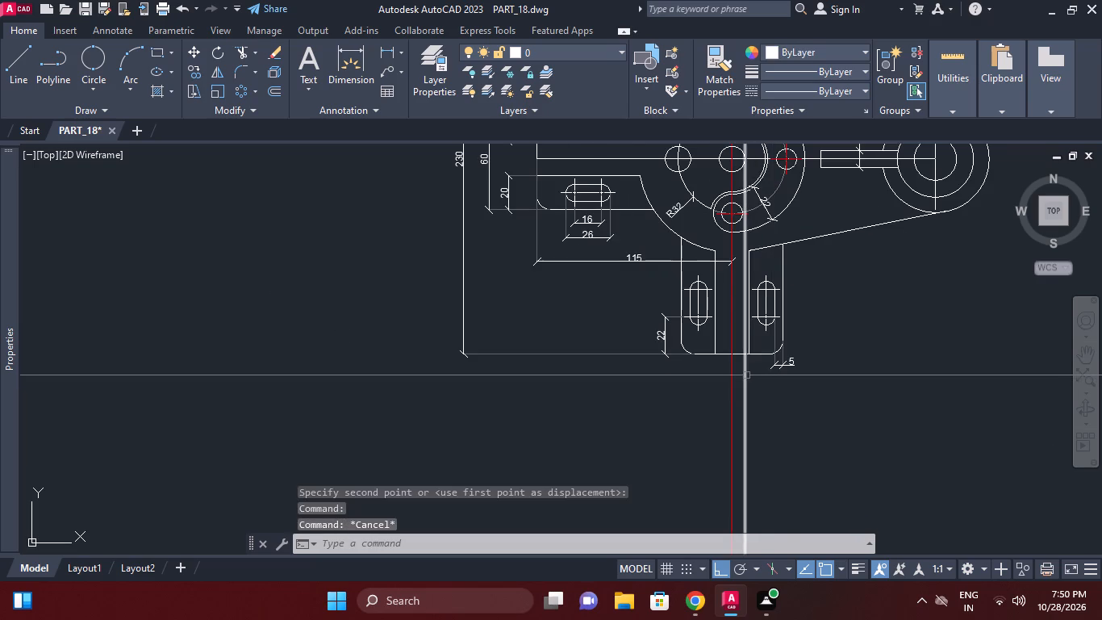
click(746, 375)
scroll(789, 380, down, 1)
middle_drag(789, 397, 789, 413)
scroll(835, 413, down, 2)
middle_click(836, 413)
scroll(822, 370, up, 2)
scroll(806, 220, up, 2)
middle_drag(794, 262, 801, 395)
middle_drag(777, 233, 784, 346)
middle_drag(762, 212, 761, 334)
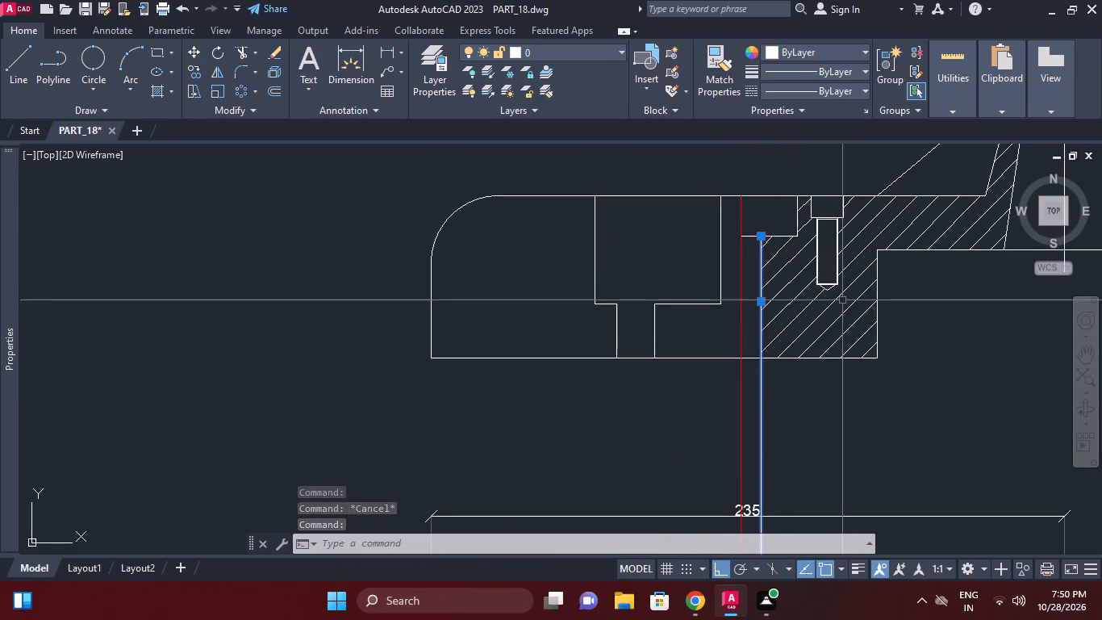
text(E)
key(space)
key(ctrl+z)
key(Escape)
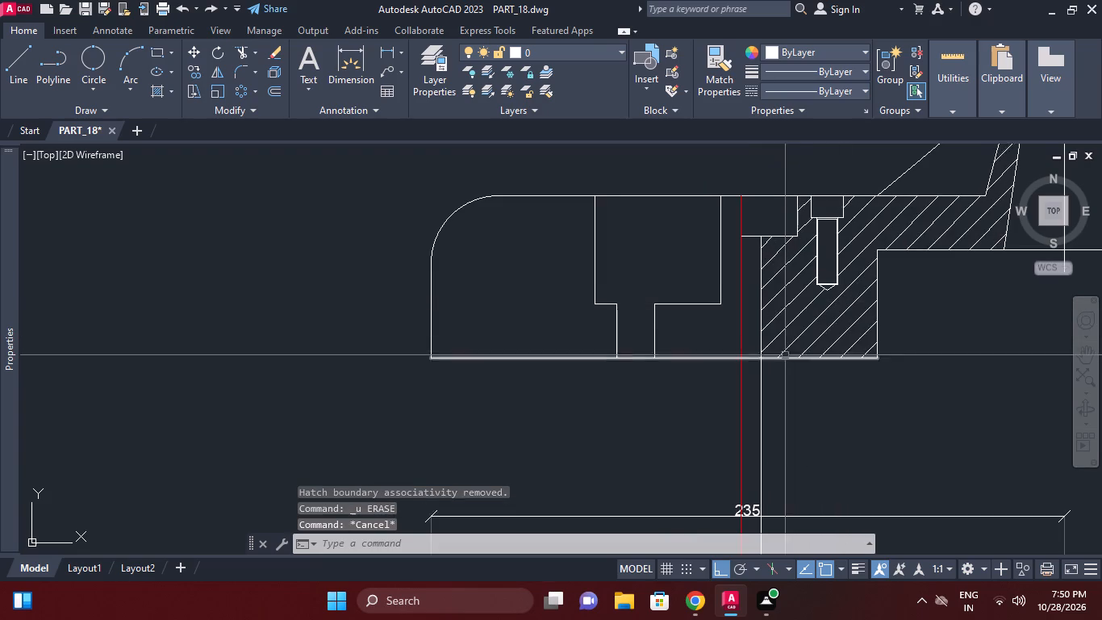
Trim the white vertical projection line where it continues below the section view's bottom edge.
middle_drag(785, 355, 784, 338)
key(t)
key(r)
key(space)
click(774, 345)
key(space)
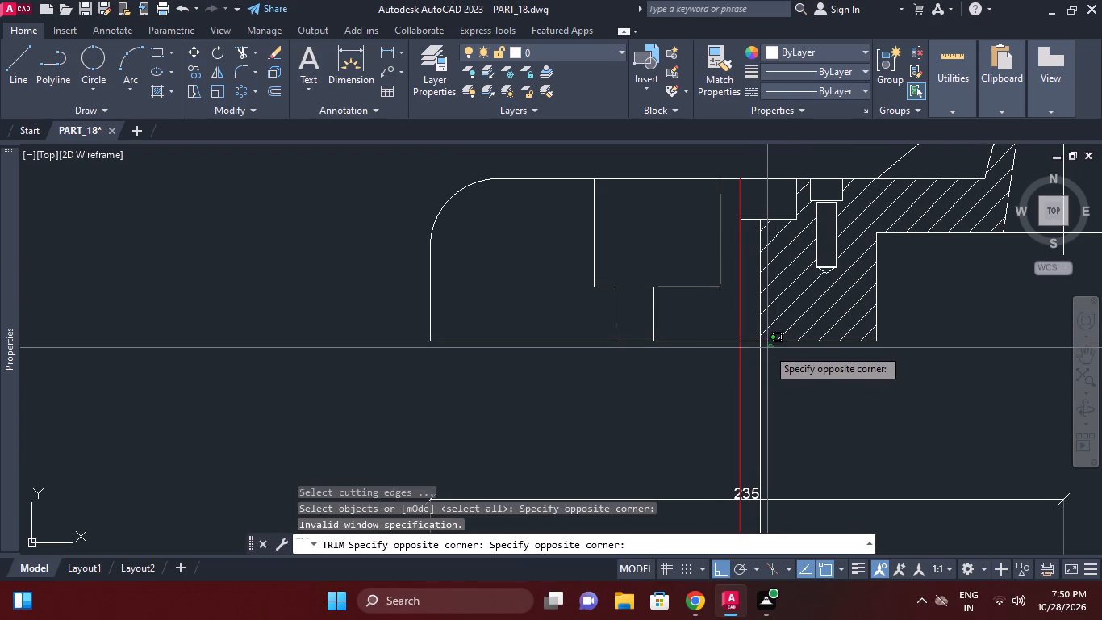
click(768, 341)
key(space)
click(761, 349)
key(Escape)
Draw a short horizontal helper line across the red vertical centreline just above the plan view's upper arm.
middle_drag(780, 359, 785, 352)
scroll(809, 346, down, 3)
middle_drag(809, 346, 797, 335)
middle_drag(792, 353, 782, 280)
middle_drag(824, 353, 842, 310)
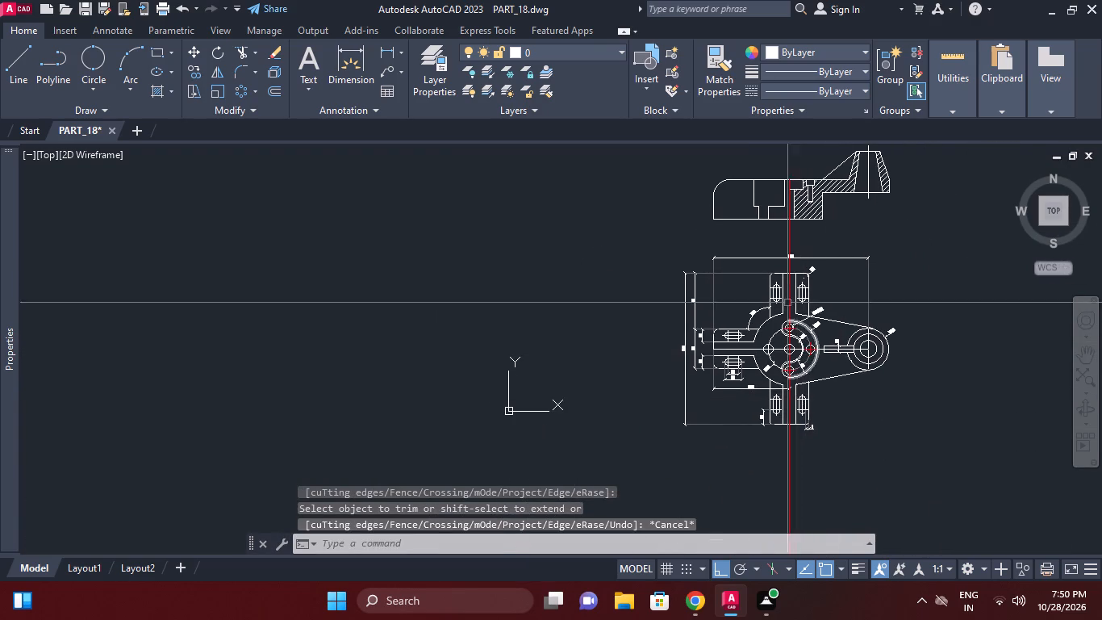
scroll(784, 261, up, 2)
middle_drag(837, 307, 826, 329)
scroll(796, 310, up, 1)
middle_click(796, 310)
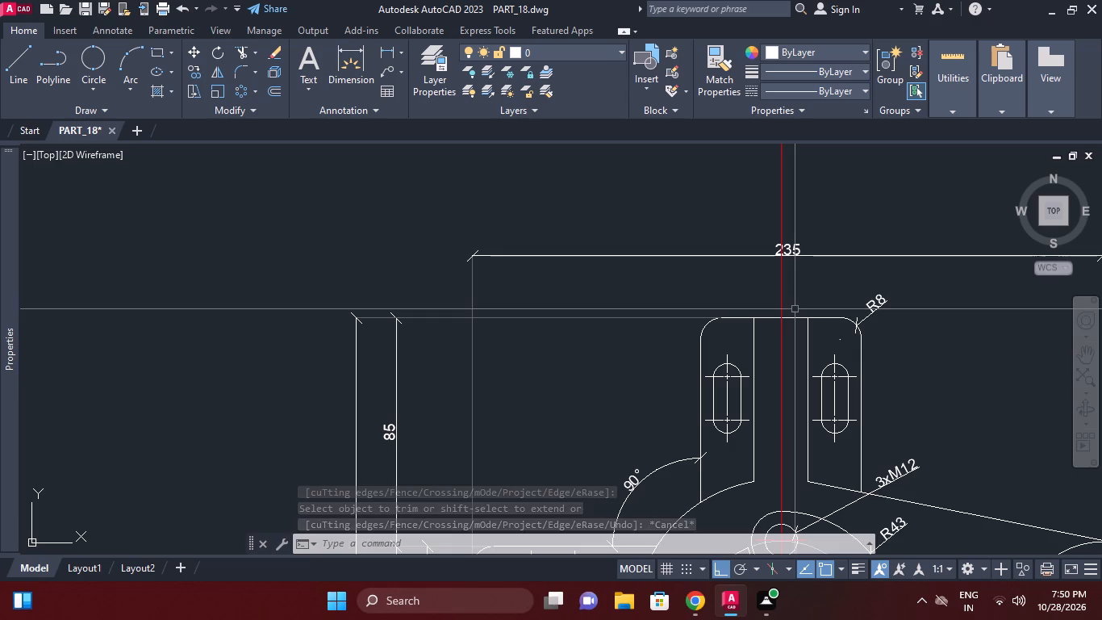
key(l)
key(space)
click(767, 297)
click(795, 292)
right_click(796, 292)
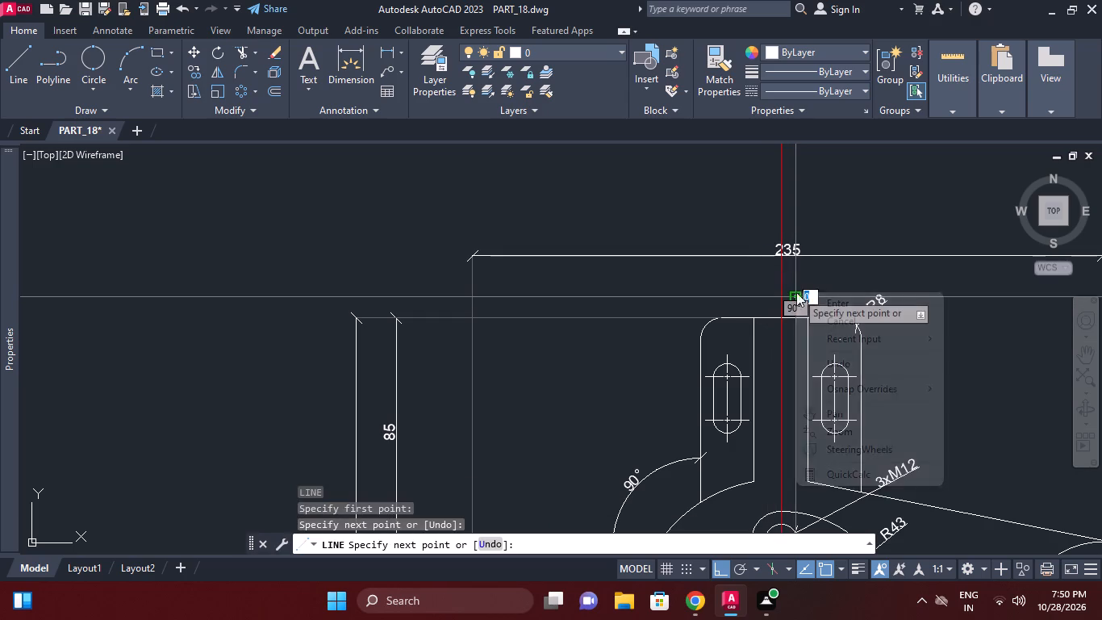
click(831, 293)
click(833, 301)
Draw a short horizontal helper line from the red vertical centreline just below the plan view's lower arm.
right_click(833, 301)
click(872, 270)
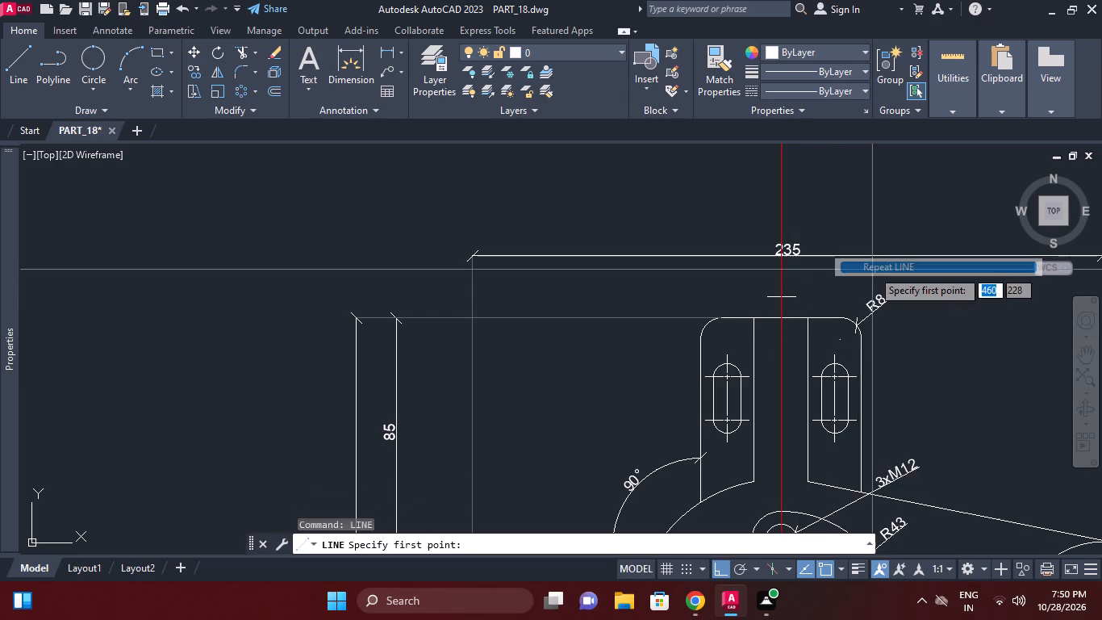
scroll(872, 270, down, 2)
middle_drag(872, 270, 859, 182)
middle_drag(839, 362, 835, 296)
scroll(834, 380, up, 2)
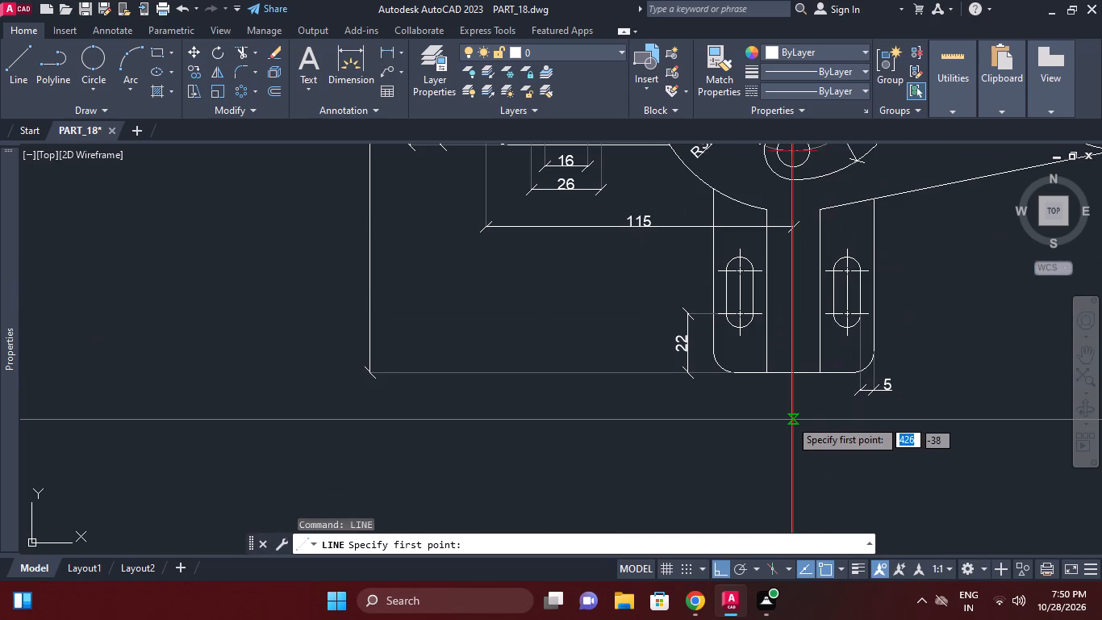
click(786, 404)
click(809, 404)
right_click(809, 404)
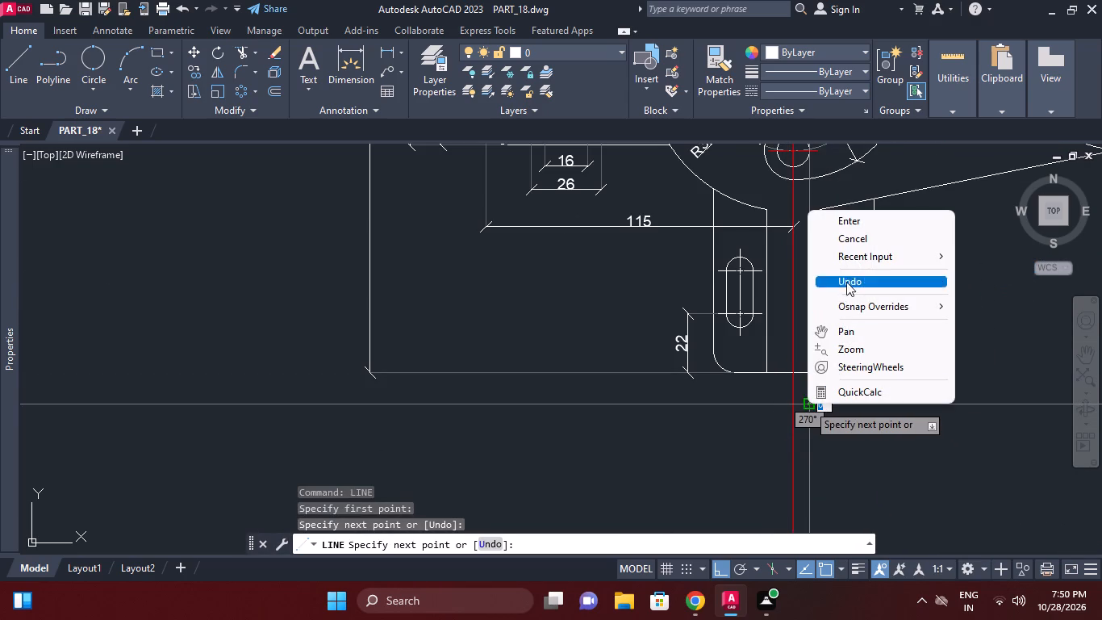
click(853, 248)
click(853, 241)
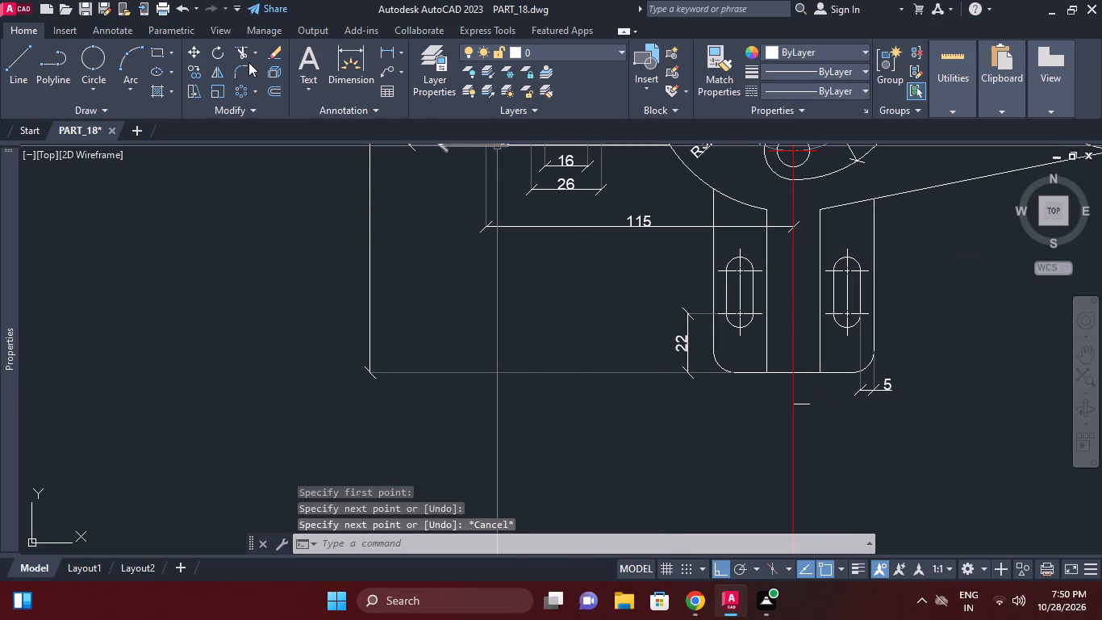
Trim the red vertical centreline above the upper helper line, using both short helper lines as cutting edges.
click(241, 59)
scroll(796, 410, up, 1)
click(816, 404)
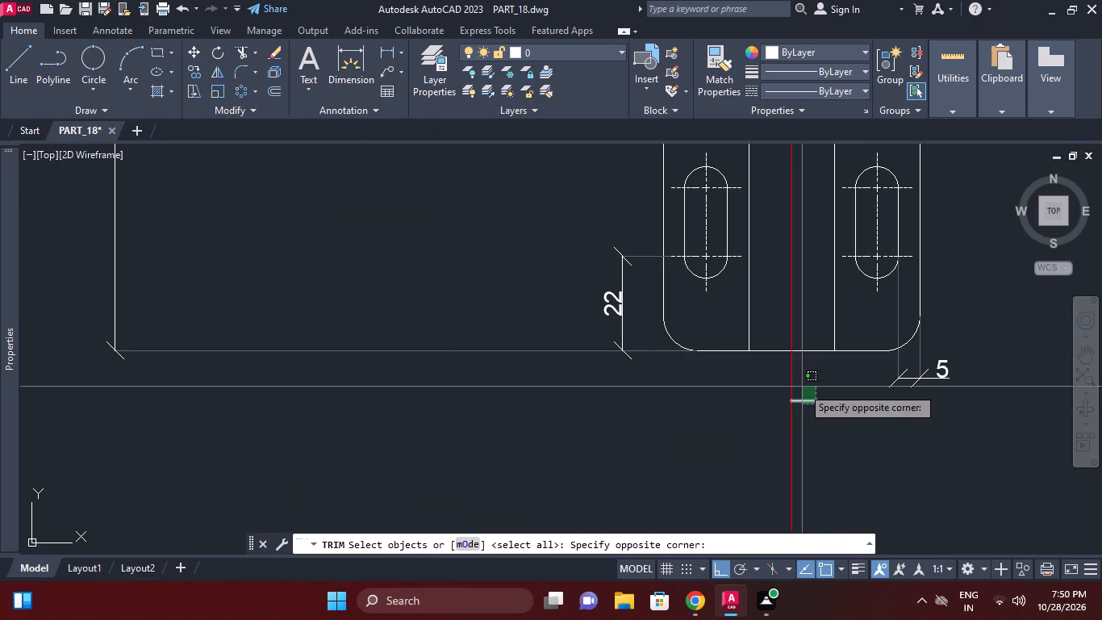
click(802, 387)
middle_drag(814, 369, 827, 459)
scroll(814, 369, down, 2)
middle_drag(822, 280, 815, 449)
middle_drag(809, 216, 816, 285)
scroll(824, 275, up, 2)
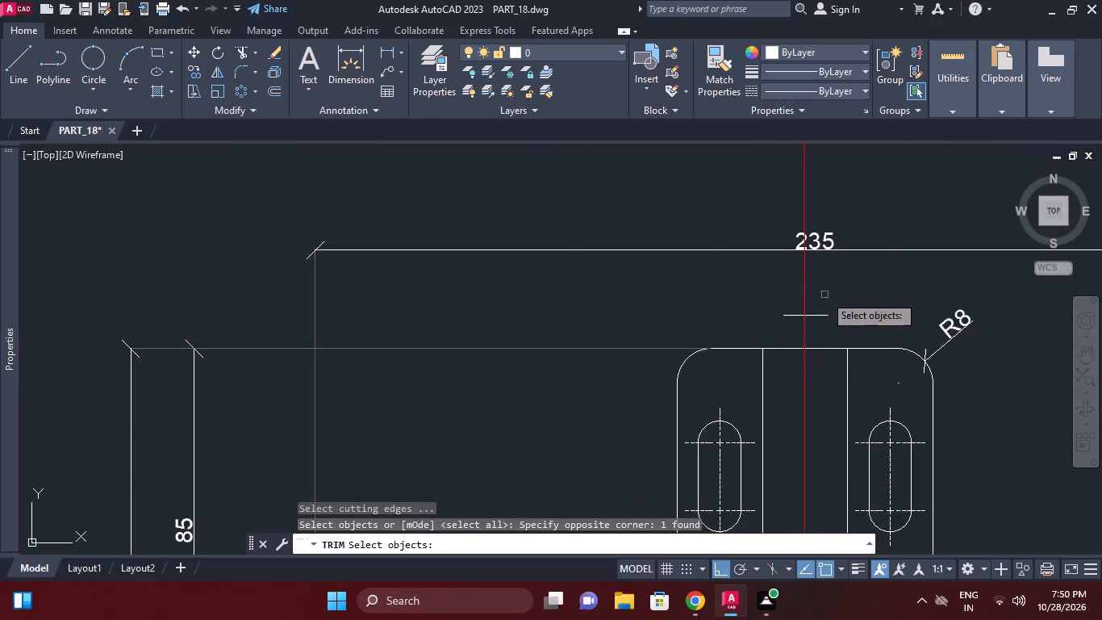
click(824, 316)
click(816, 307)
right_click(816, 307)
click(829, 297)
right_click(826, 292)
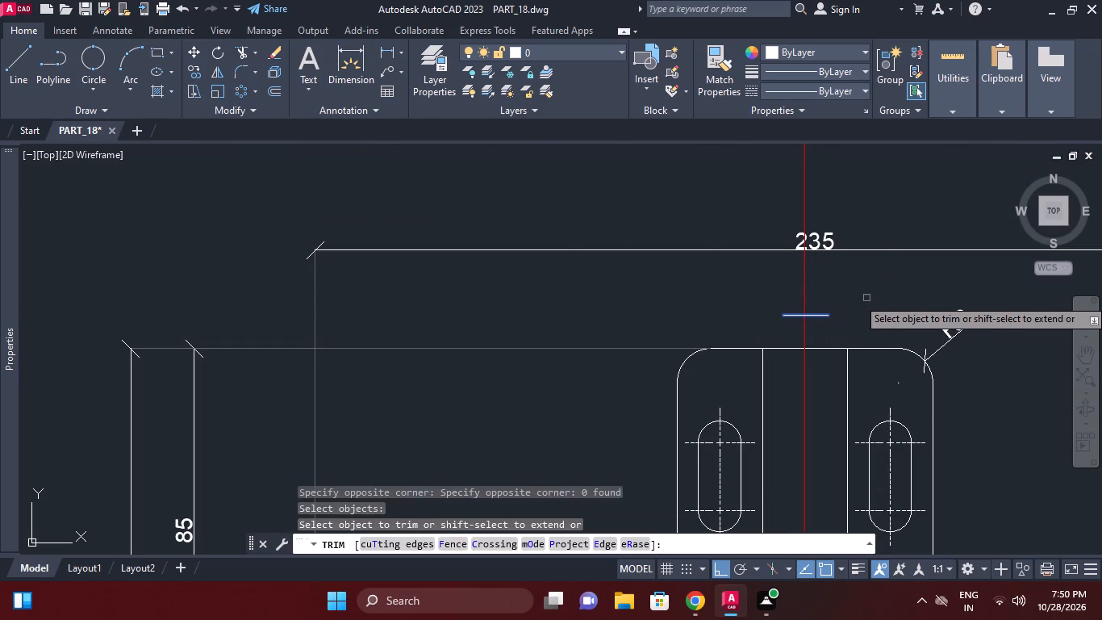
click(828, 292)
click(780, 271)
Trim the red vertical centreline below the lower helper line and finish the trim.
scroll(779, 270, down, 2)
middle_click(779, 270)
middle_drag(794, 375, 797, 237)
middle_drag(797, 384, 803, 256)
middle_drag(796, 379, 808, 229)
click(835, 347)
click(774, 308)
right_click(790, 304)
click(817, 308)
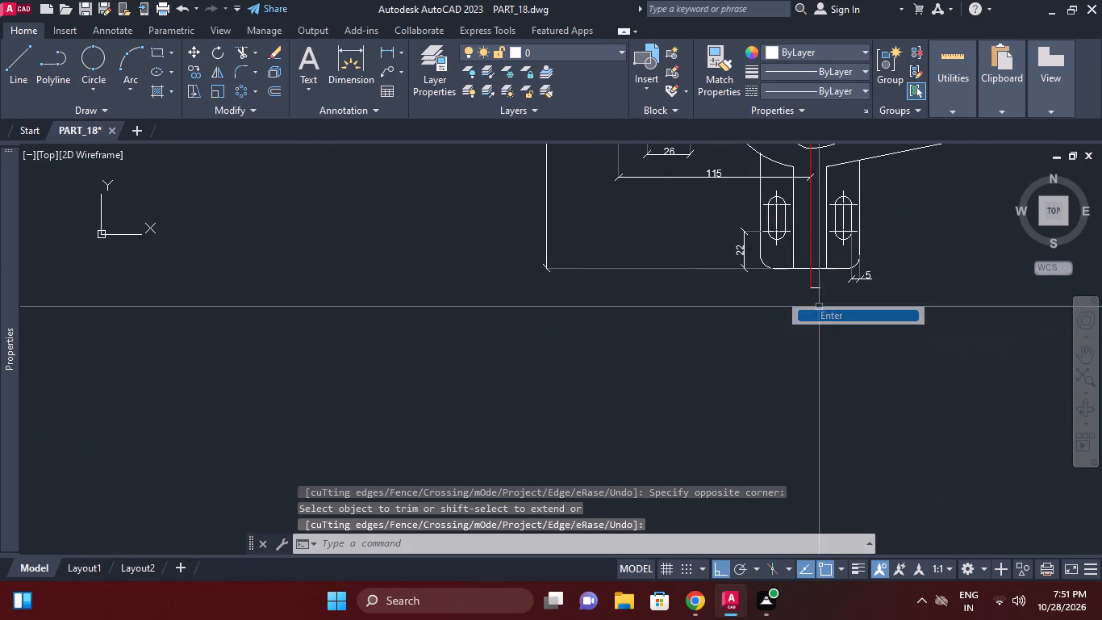
Erase the short helper line below the plan view's lower arm.
scroll(819, 300, up, 2)
click(813, 270)
right_click(812, 270)
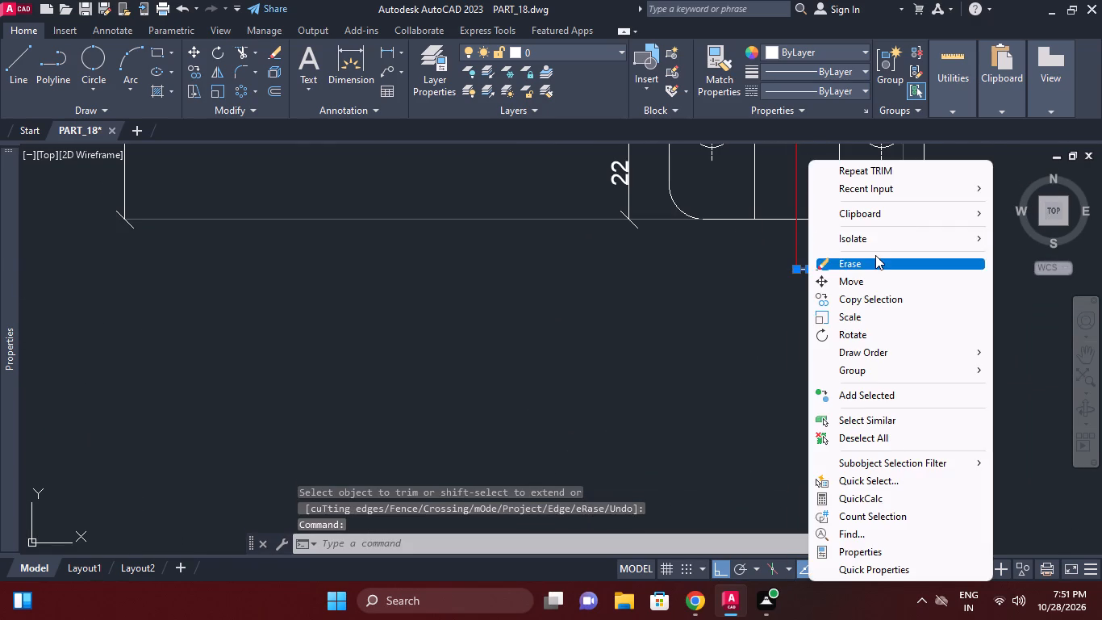
click(875, 255)
Erase the short helper line above the plan view's upper arm.
middle_drag(828, 228, 820, 463)
scroll(828, 302, down, 1)
middle_drag(798, 248, 803, 507)
middle_drag(845, 289, 797, 449)
scroll(787, 209, up, 2)
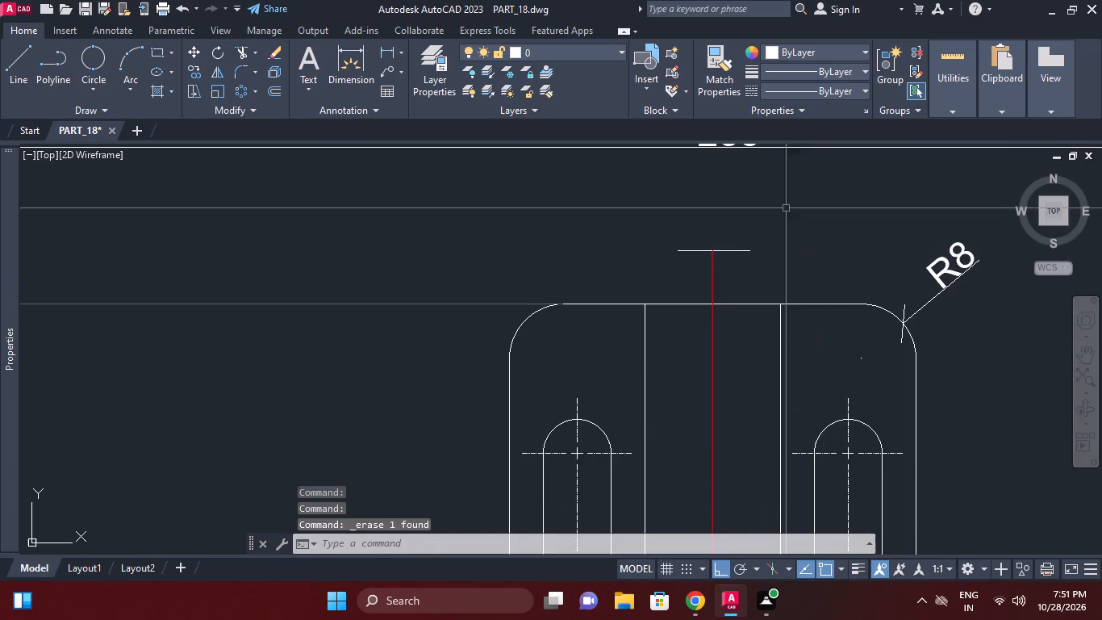
click(745, 270)
click(728, 225)
right_click(728, 225)
click(791, 263)
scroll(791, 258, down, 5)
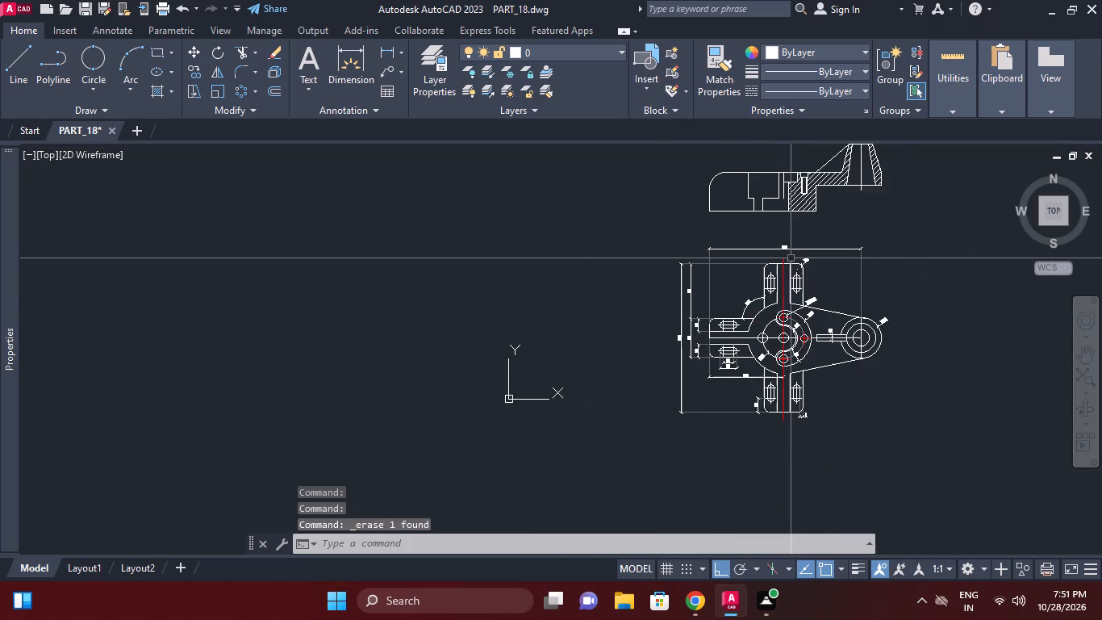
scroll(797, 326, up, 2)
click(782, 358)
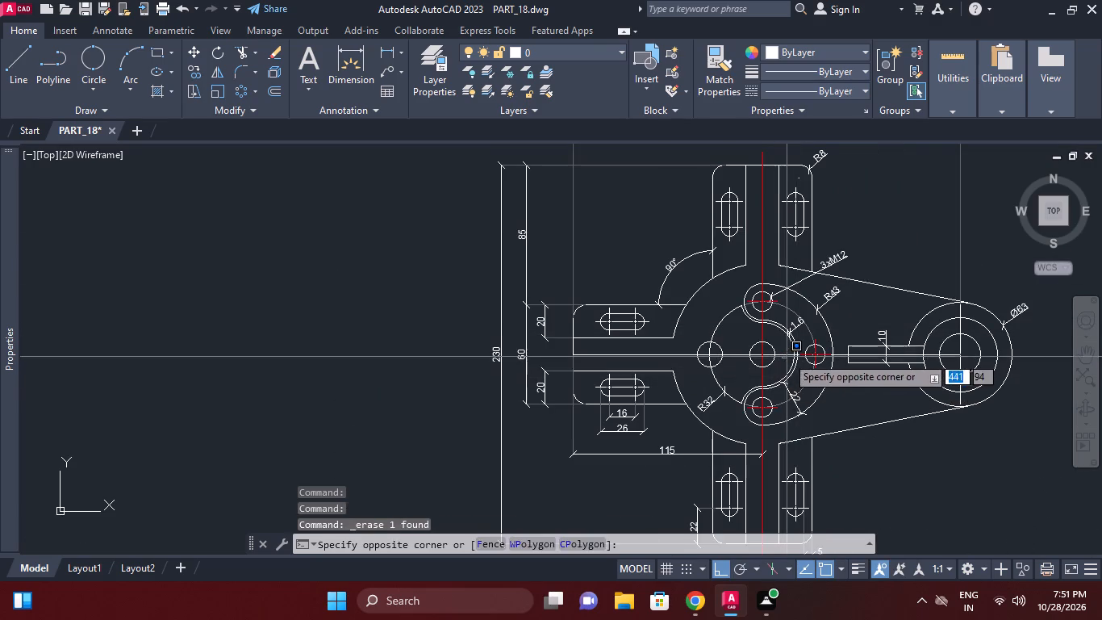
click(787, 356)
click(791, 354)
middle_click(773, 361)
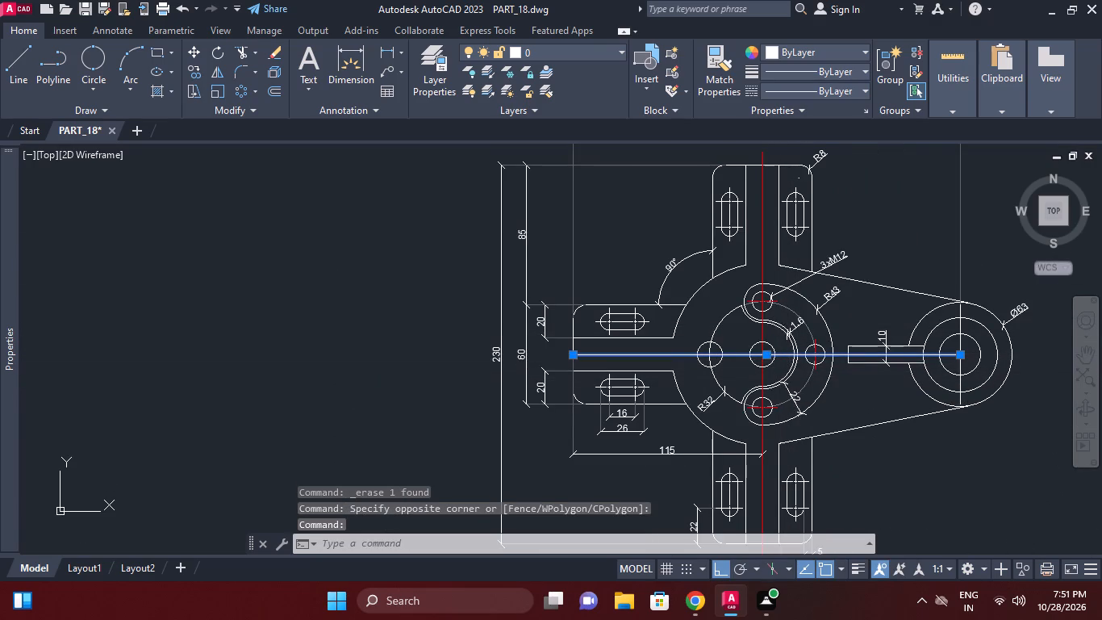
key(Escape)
Match the red vertical centreline's properties onto the plan view's horizontal centreline and the vertical line through the Ø63 boss.
click(767, 330)
click(749, 328)
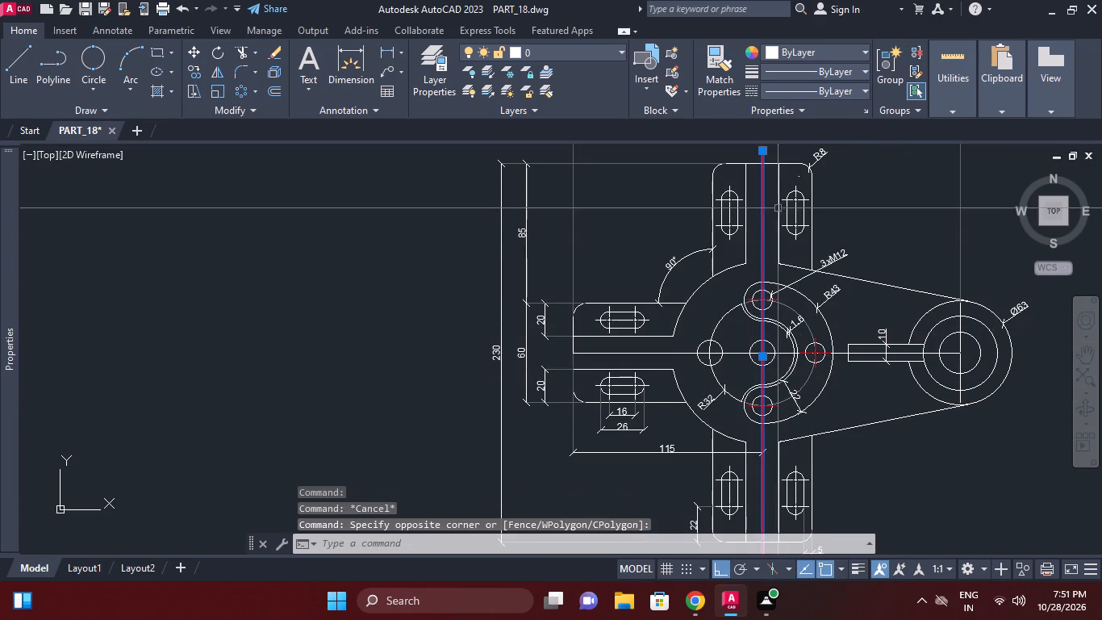
click(719, 63)
click(680, 352)
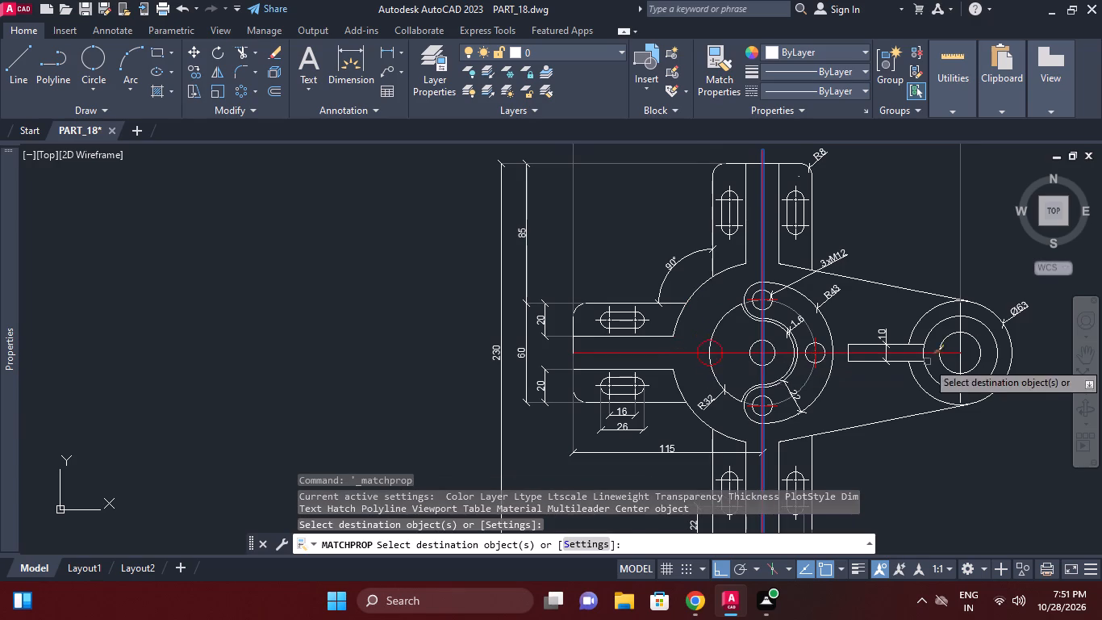
middle_drag(958, 352, 892, 348)
click(894, 358)
right_click(973, 306)
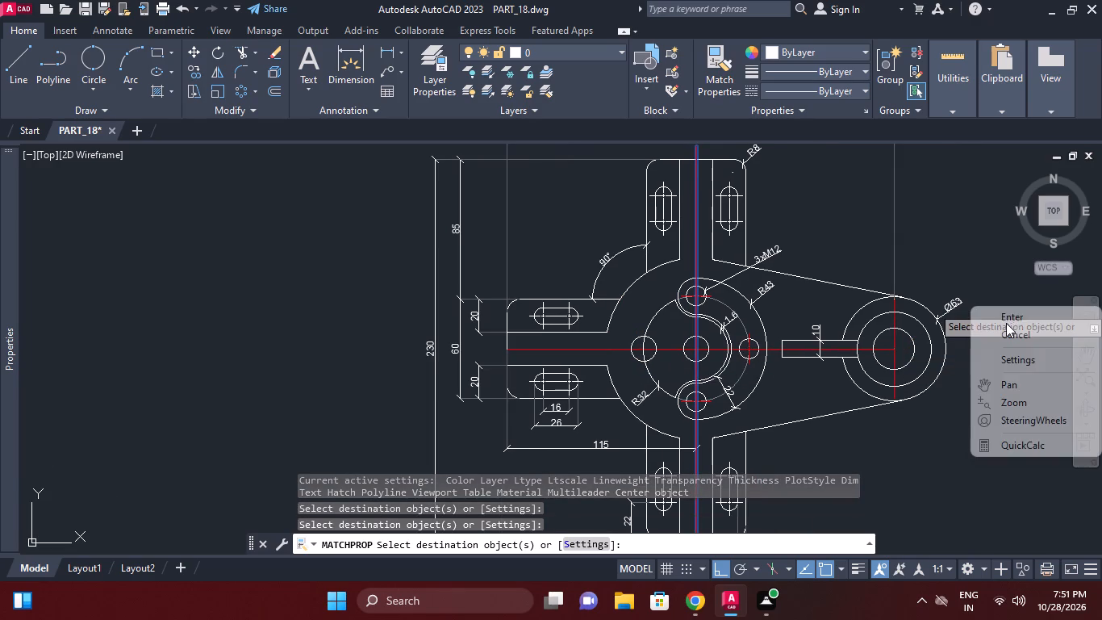
click(1006, 332)
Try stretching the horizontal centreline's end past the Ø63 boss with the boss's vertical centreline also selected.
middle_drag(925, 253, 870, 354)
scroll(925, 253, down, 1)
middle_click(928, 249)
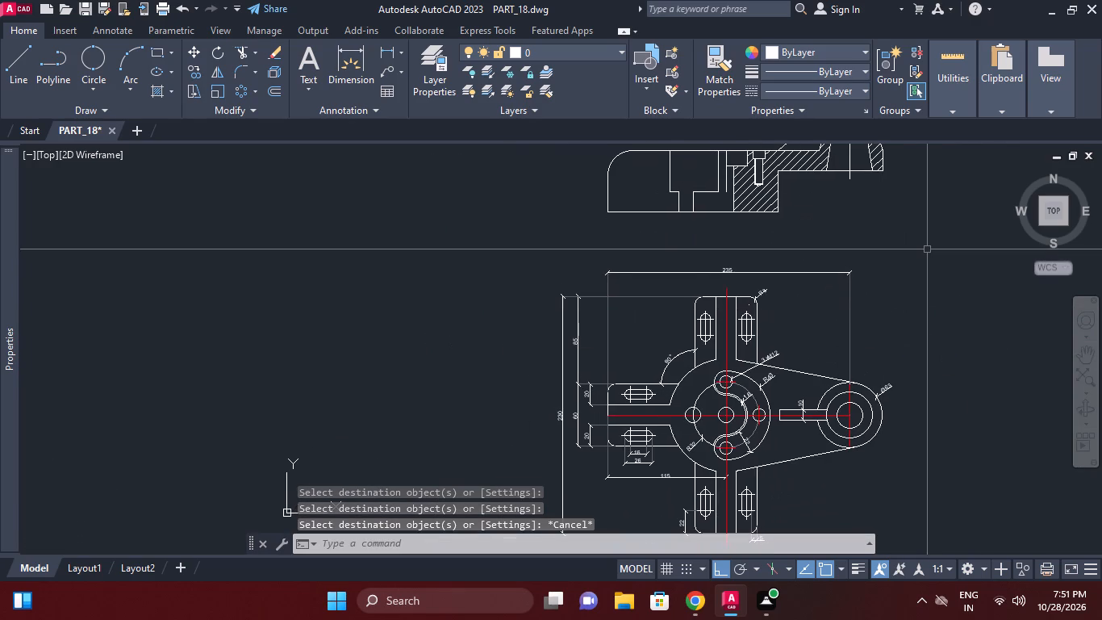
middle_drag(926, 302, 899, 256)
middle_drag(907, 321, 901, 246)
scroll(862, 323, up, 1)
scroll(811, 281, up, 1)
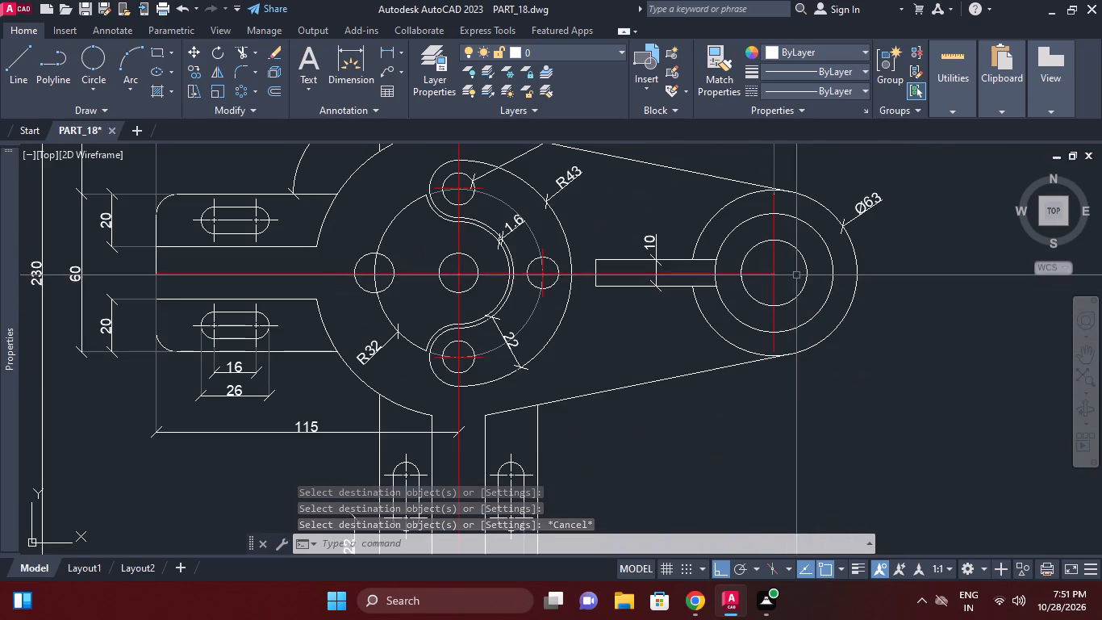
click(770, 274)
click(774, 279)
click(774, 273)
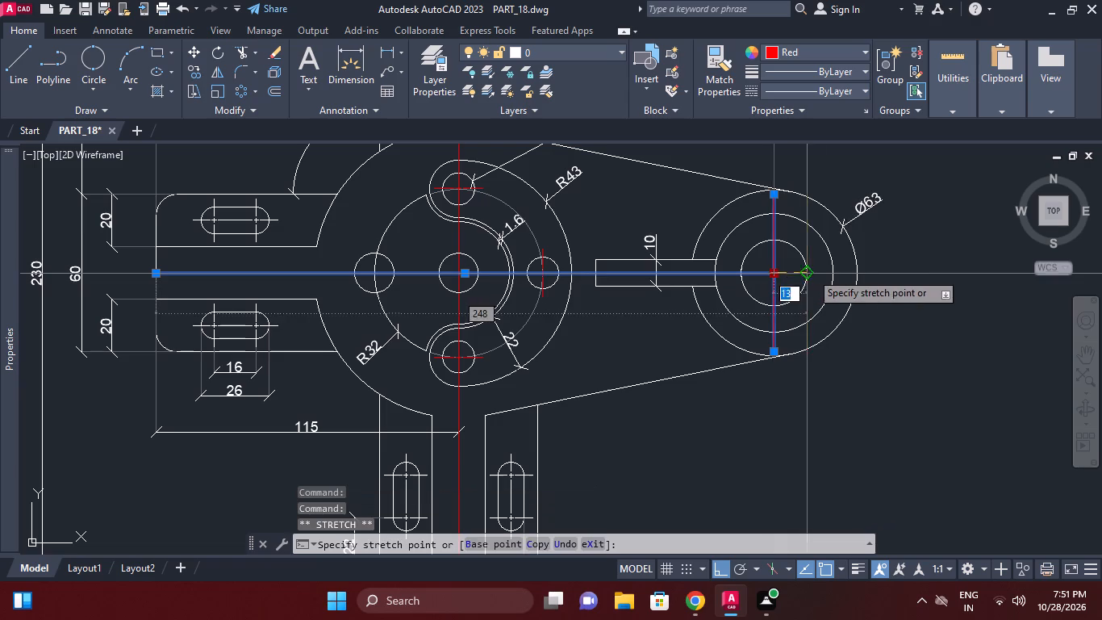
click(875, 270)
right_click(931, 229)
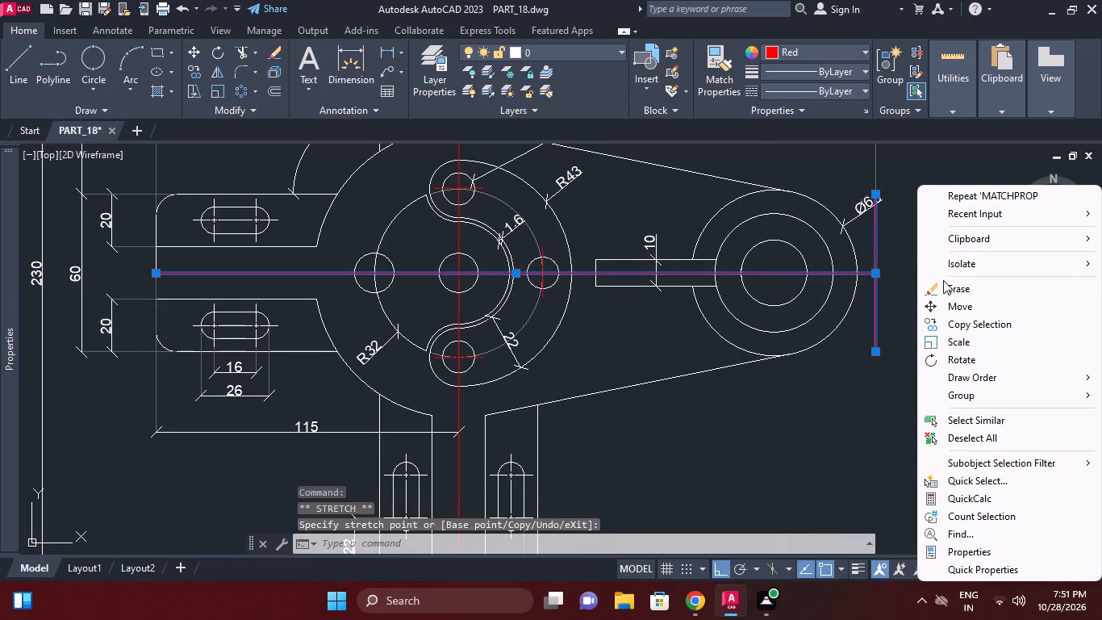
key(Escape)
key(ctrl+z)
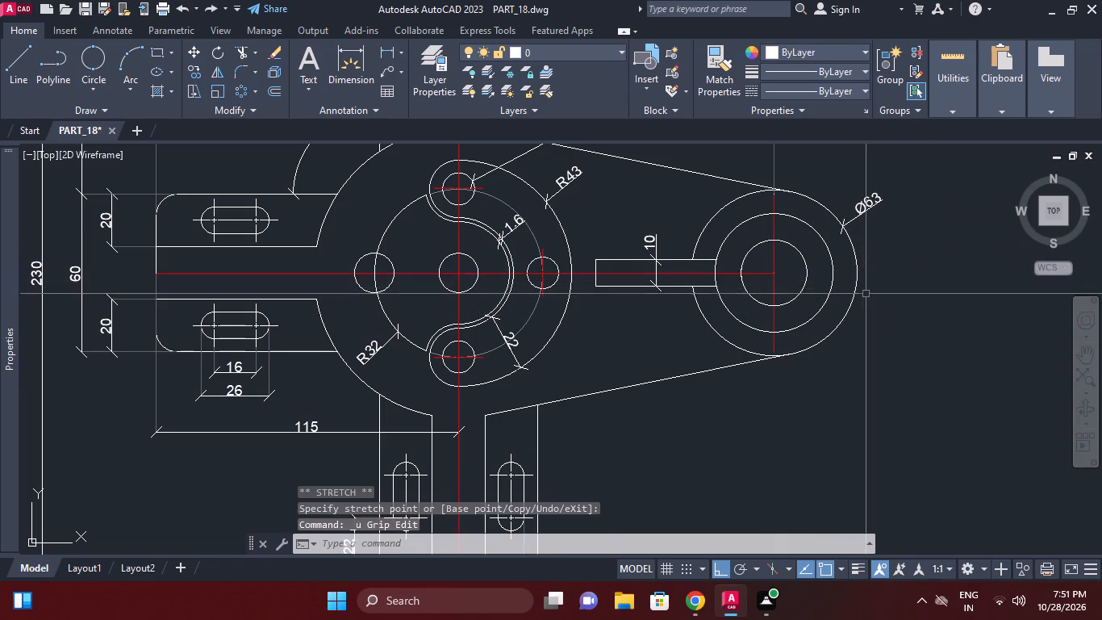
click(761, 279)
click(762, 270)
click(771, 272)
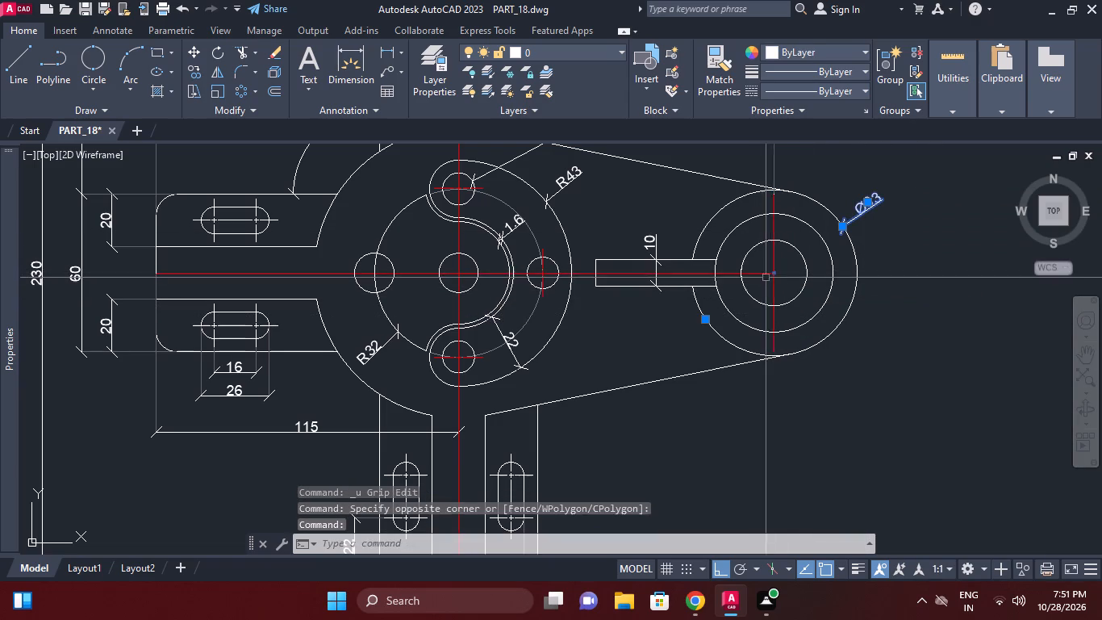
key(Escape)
Stretch the end of the plan view's horizontal centreline past the outer circle of the Ø63 boss.
click(762, 274)
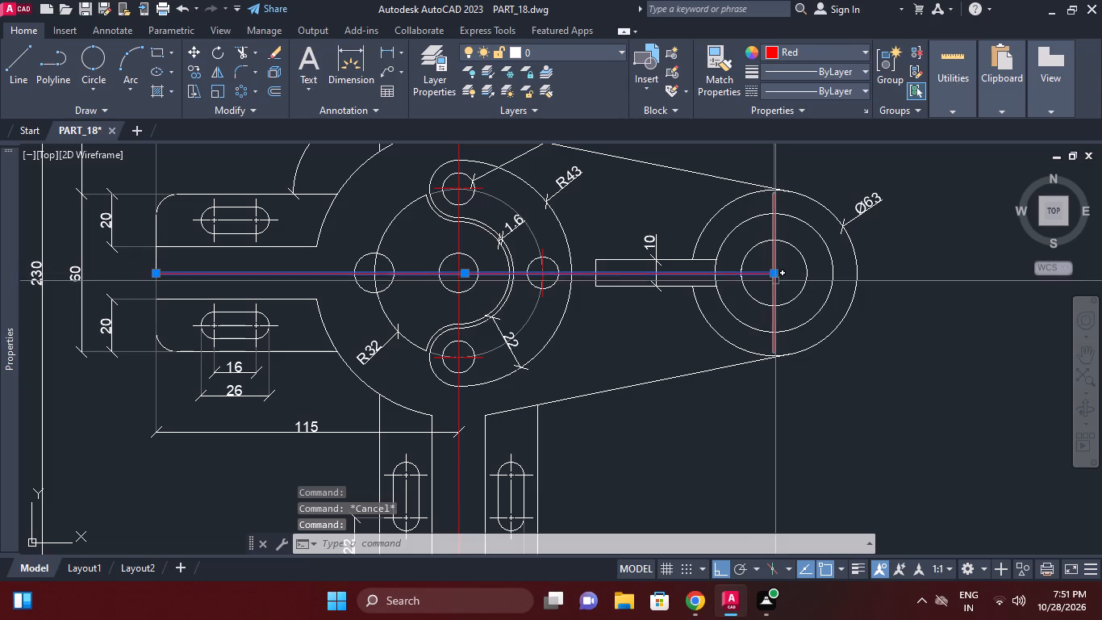
click(771, 274)
click(882, 269)
right_click(896, 247)
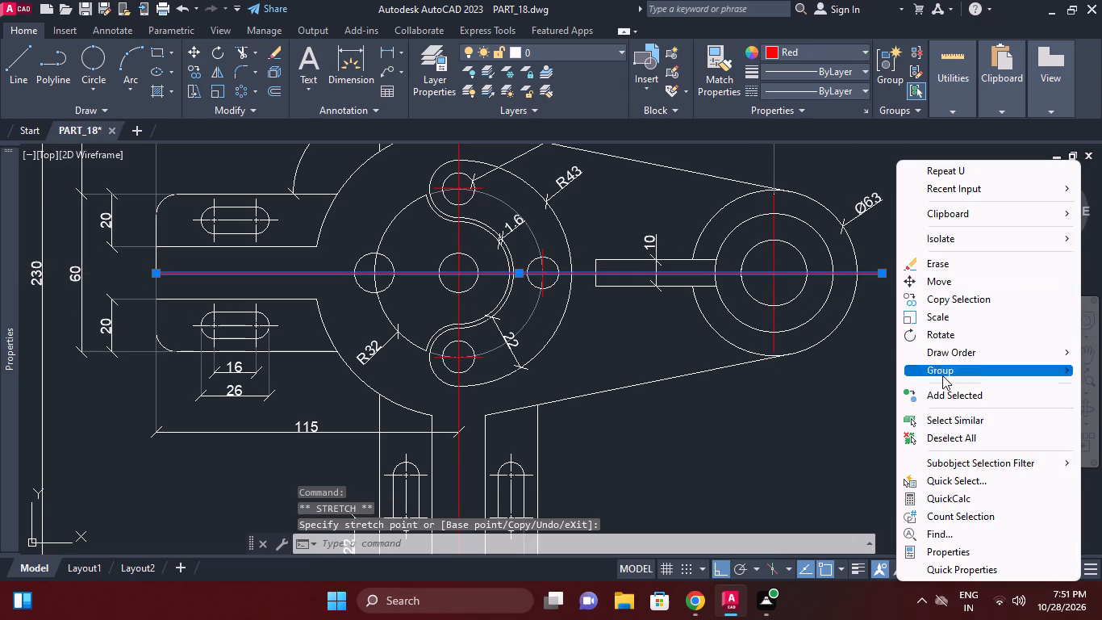
click(952, 434)
Match the plan view's red vertical centreline properties onto the tapered boss's axis line in the section view.
middle_drag(858, 352, 899, 357)
scroll(893, 357, down, 1)
middle_drag(624, 350, 637, 401)
scroll(809, 332, down, 1)
scroll(733, 228, up, 1)
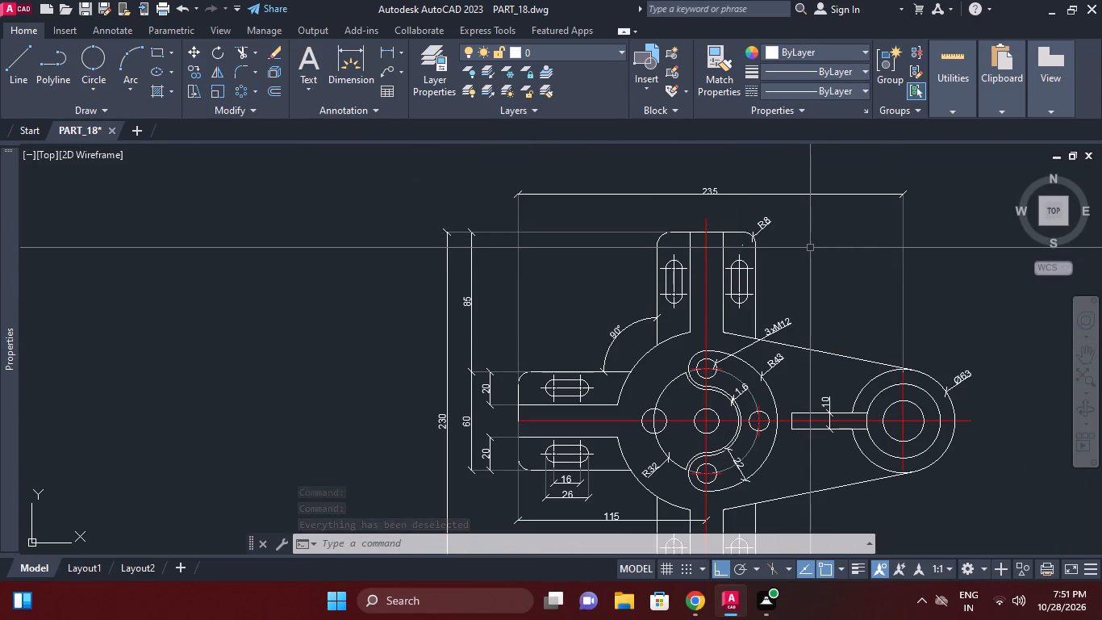
middle_drag(810, 248, 805, 295)
middle_drag(835, 228, 840, 413)
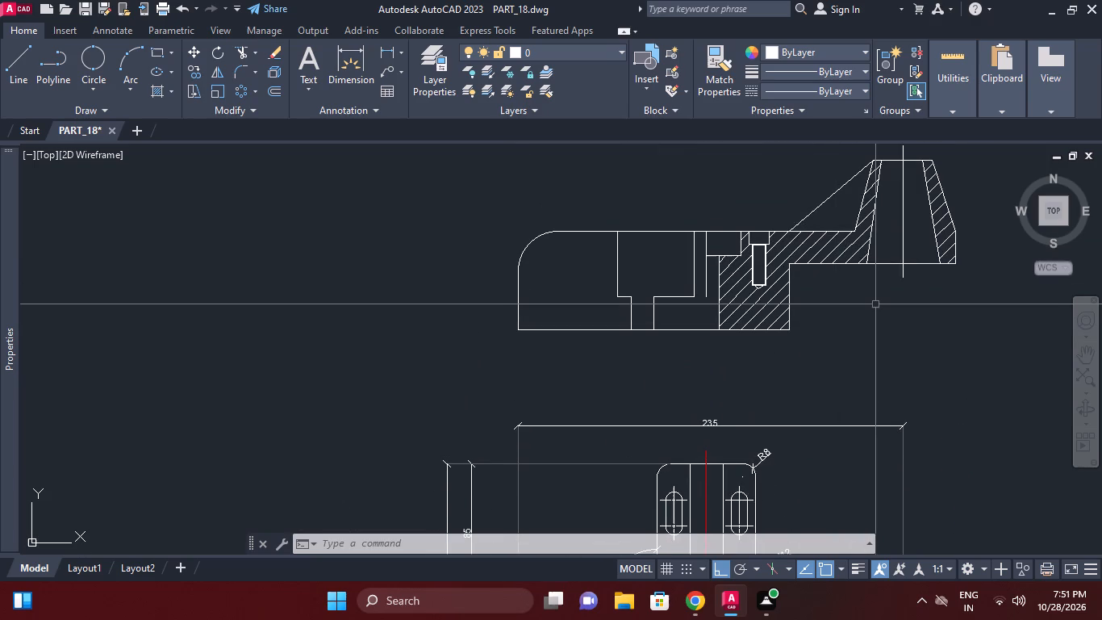
middle_drag(922, 383, 912, 290)
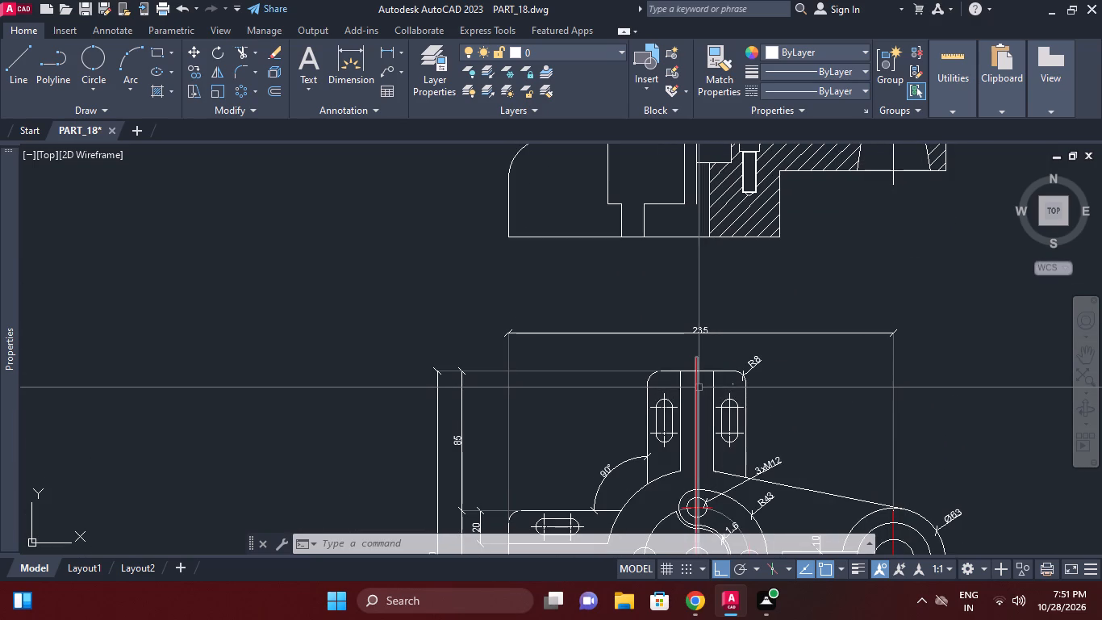
click(699, 387)
click(703, 66)
scroll(792, 200, down, 1)
middle_drag(795, 210, 799, 245)
click(862, 200)
click(857, 194)
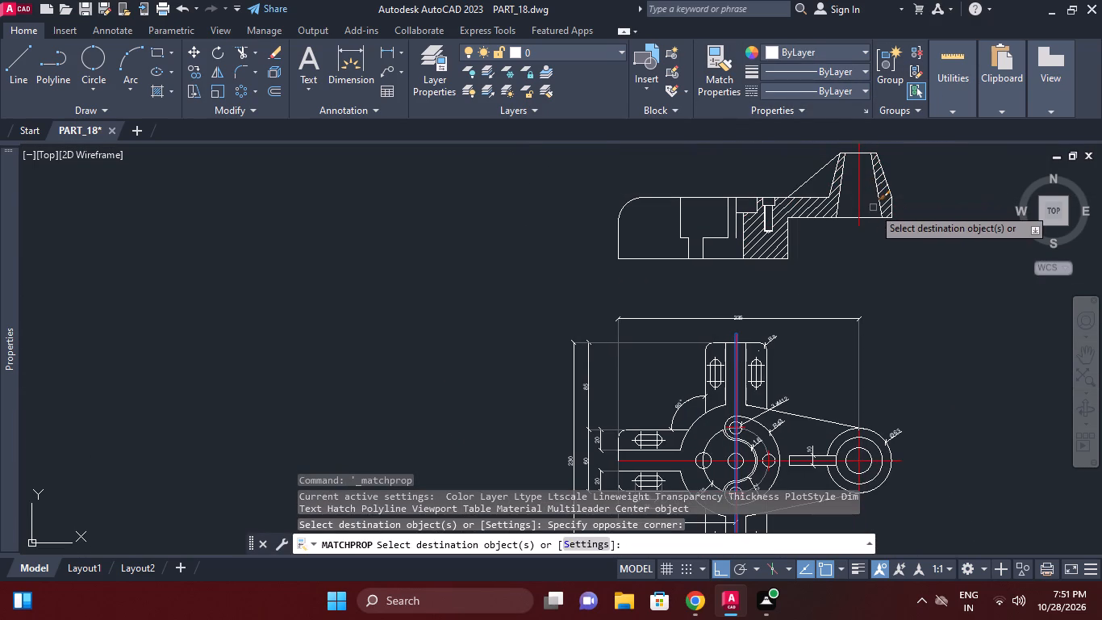
middle_drag(888, 258, 937, 258)
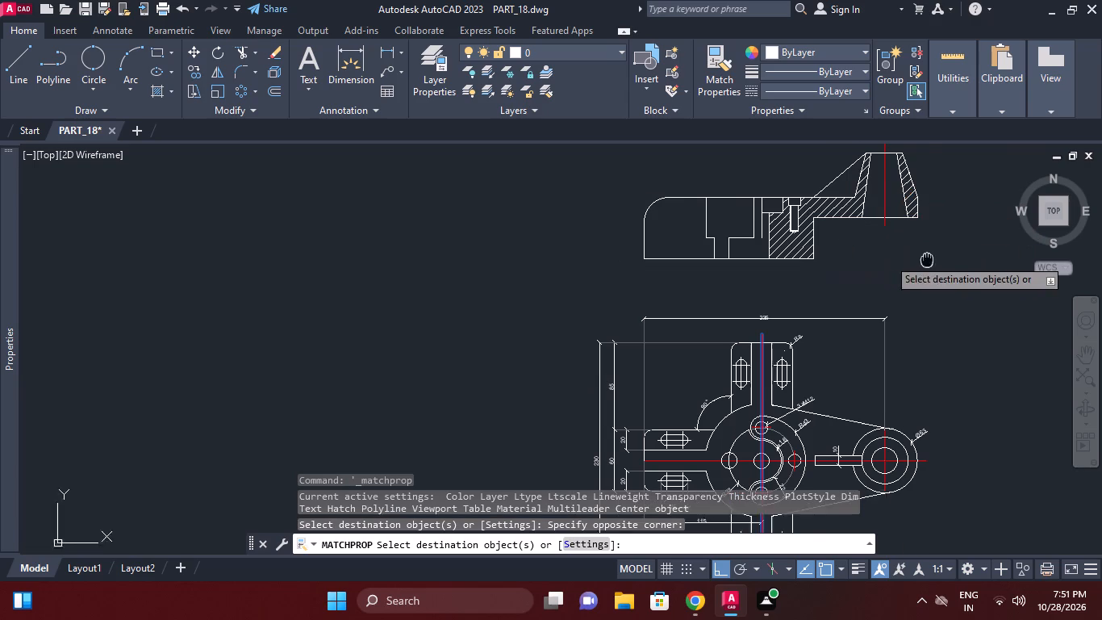
middle_drag(937, 258, 938, 253)
scroll(820, 232, up, 2)
key(Escape)
Draw a vertical centreline in the section view from the threaded hole's drill tip to just above the top face.
middle_drag(829, 187, 833, 232)
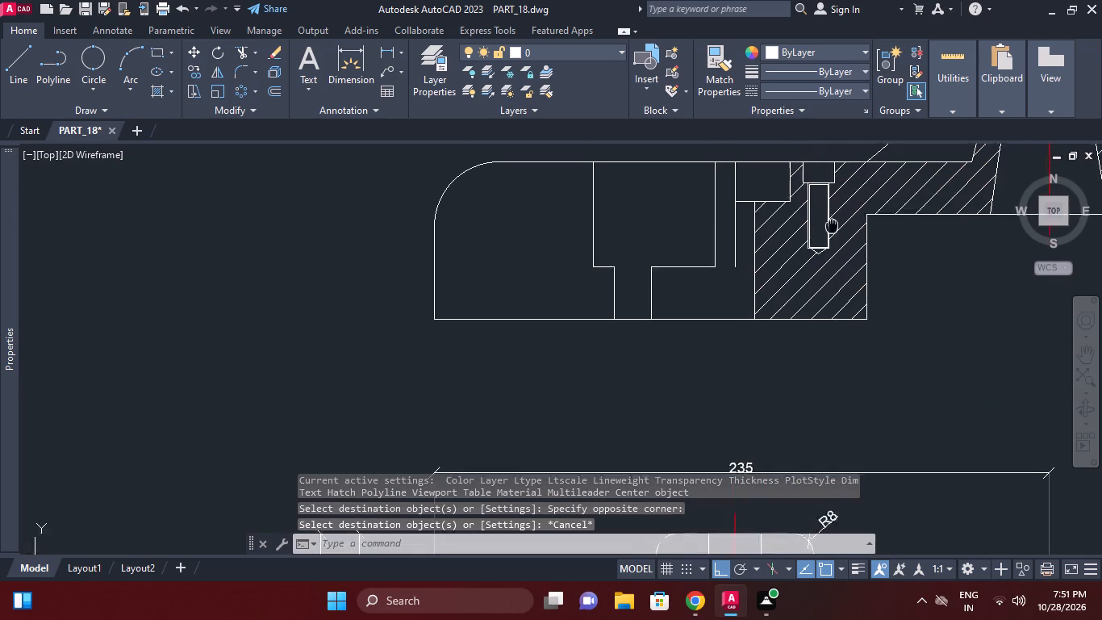
middle_drag(833, 232, 833, 233)
scroll(820, 221, up, 1)
middle_click(820, 221)
scroll(820, 221, down, 1)
key(l)
key(space)
scroll(831, 235, up, 2)
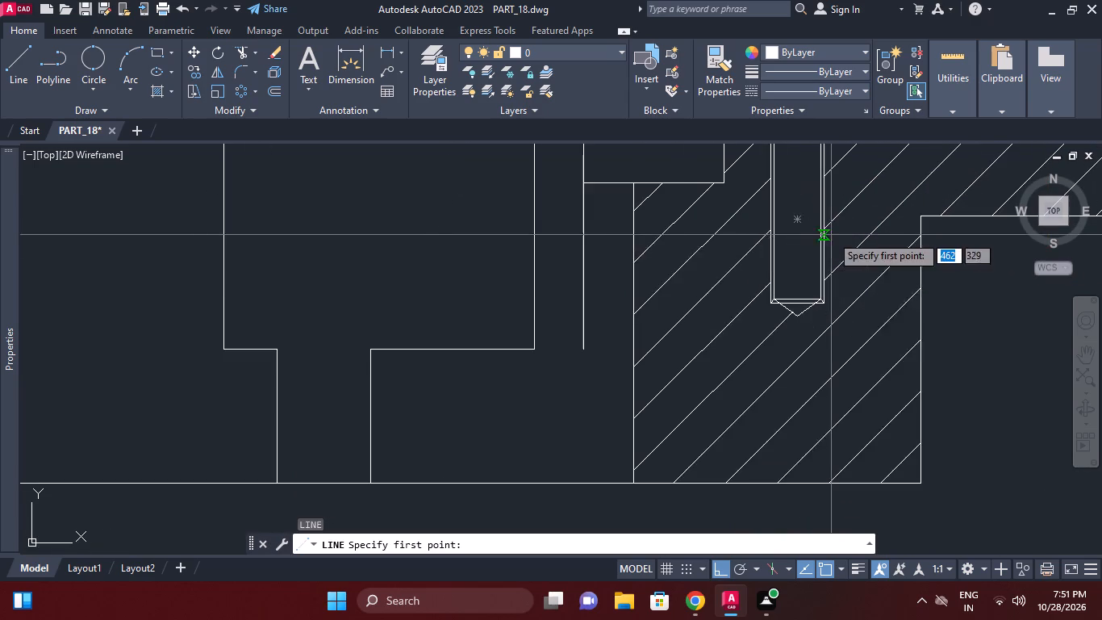
click(795, 316)
middle_drag(799, 234, 807, 324)
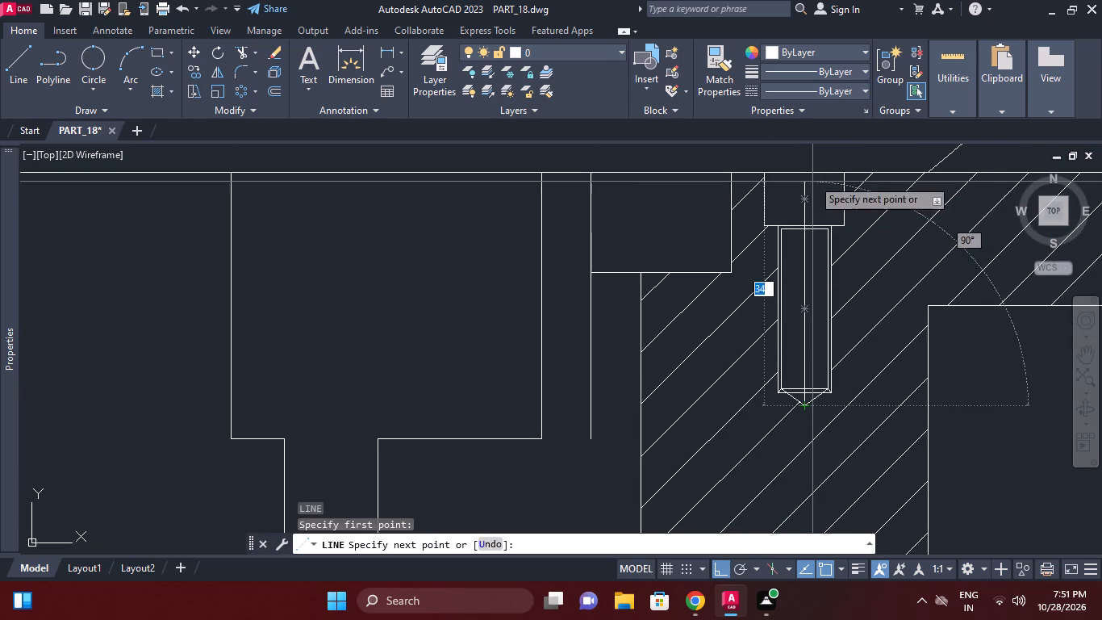
click(811, 153)
key(Escape)
Stretch the threaded hole centreline's lower end slightly below the drill tip.
click(807, 331)
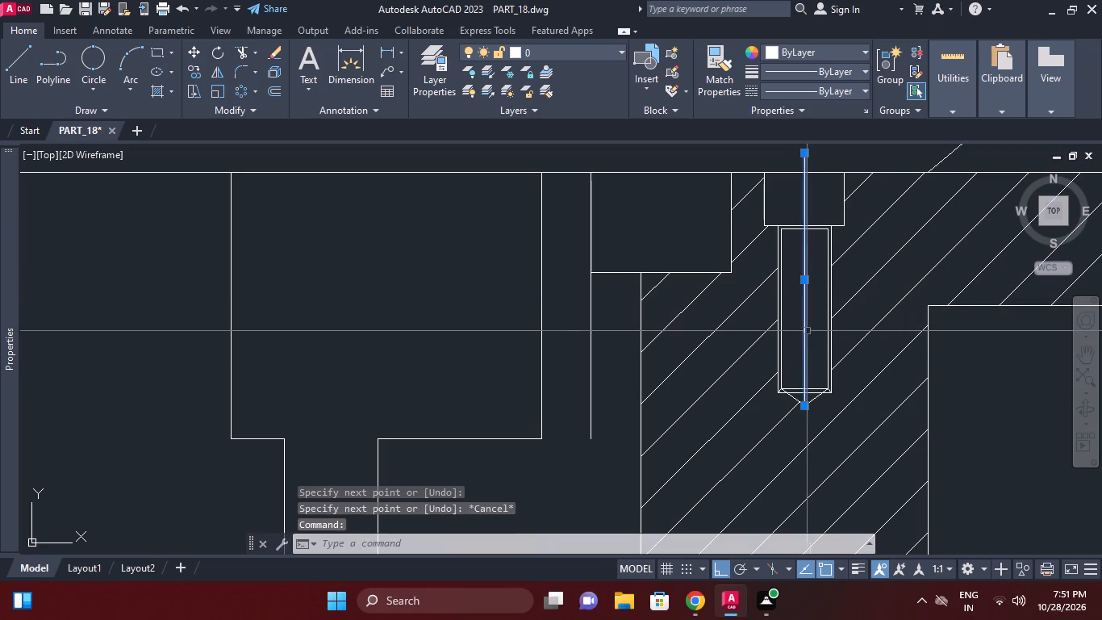
click(805, 409)
click(805, 427)
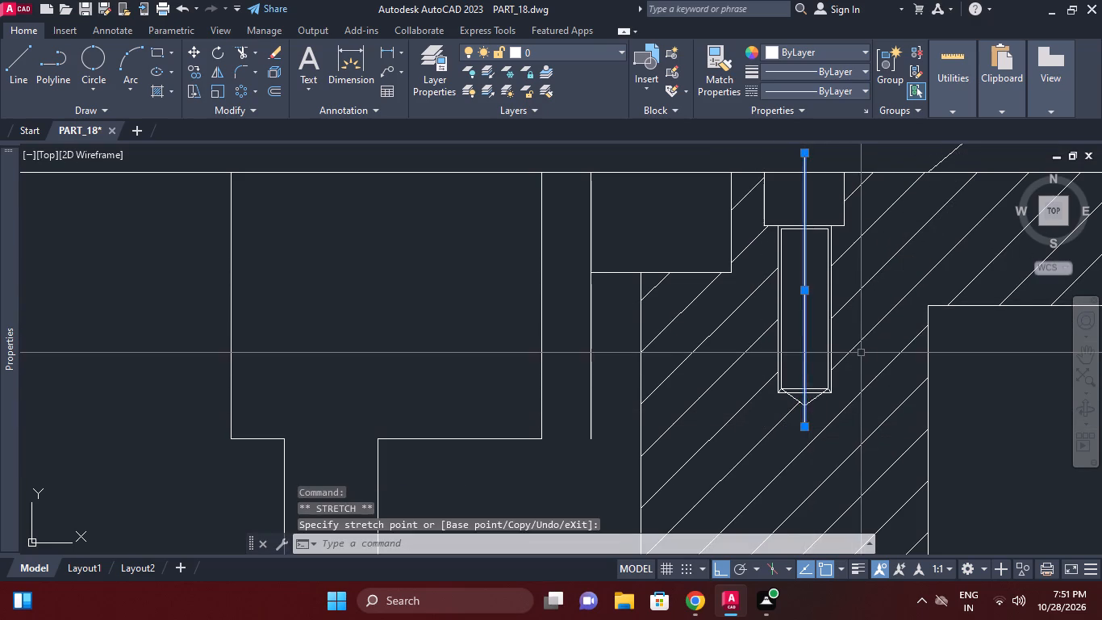
key(Escape)
Match the tapered boss's red centreline properties onto the threaded hole's new centreline.
scroll(845, 360, down, 1)
middle_drag(842, 362, 758, 358)
click(716, 62)
middle_drag(826, 273, 771, 308)
scroll(824, 276, down, 1)
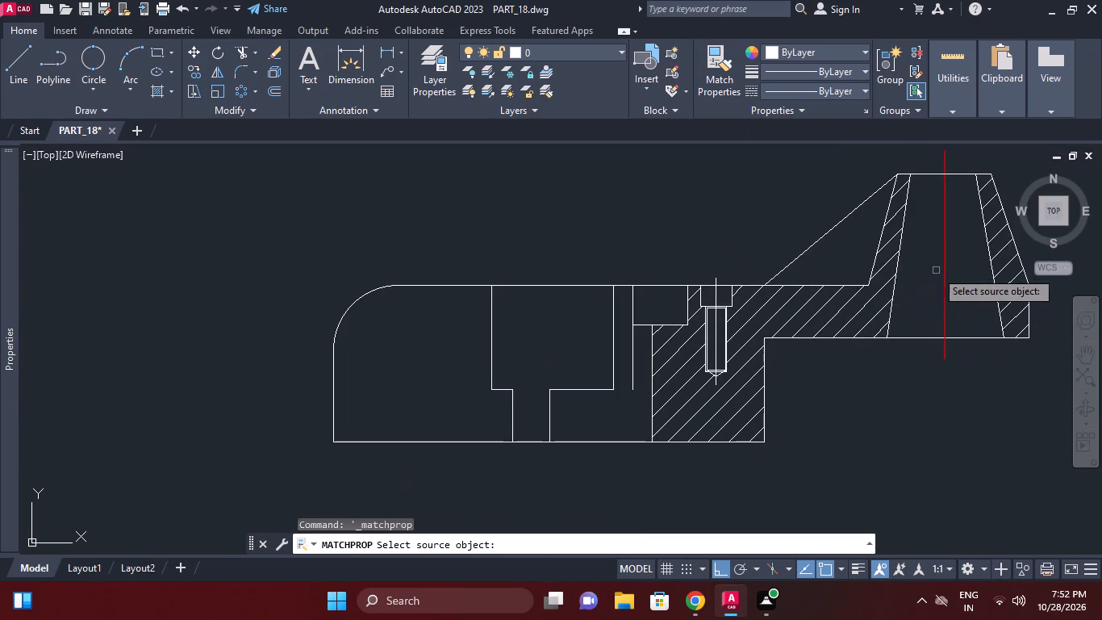
click(946, 265)
click(717, 297)
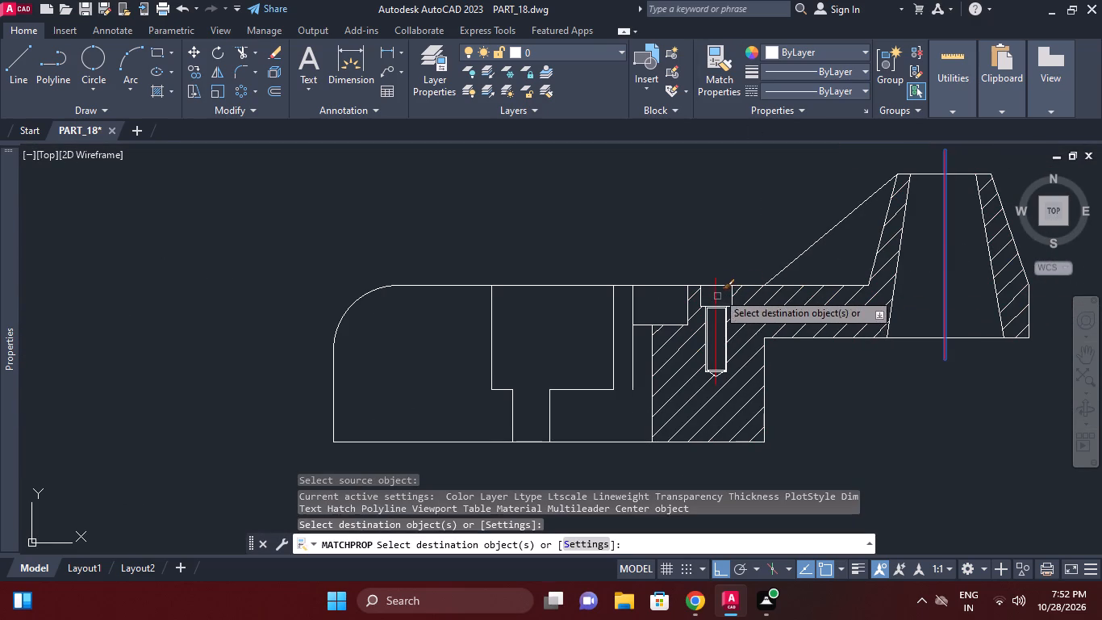
right_click(730, 262)
click(798, 268)
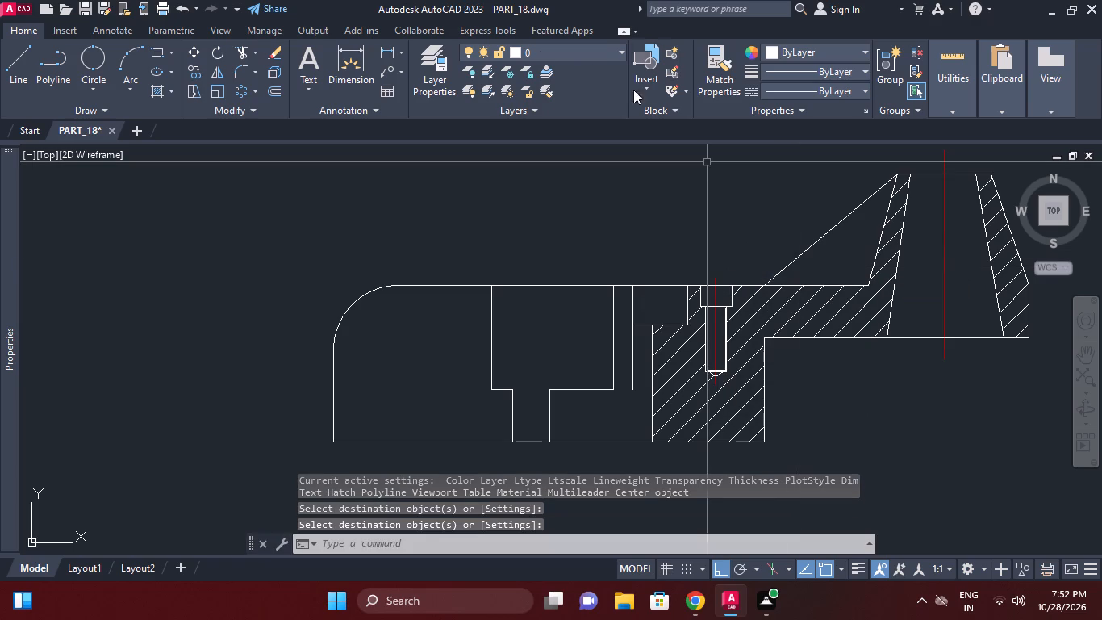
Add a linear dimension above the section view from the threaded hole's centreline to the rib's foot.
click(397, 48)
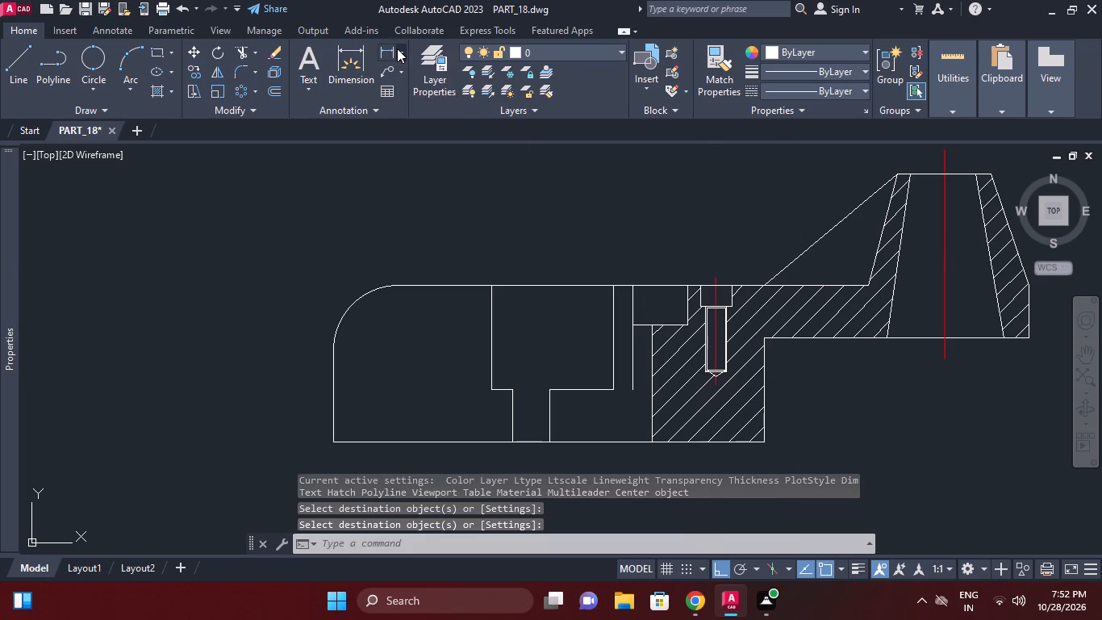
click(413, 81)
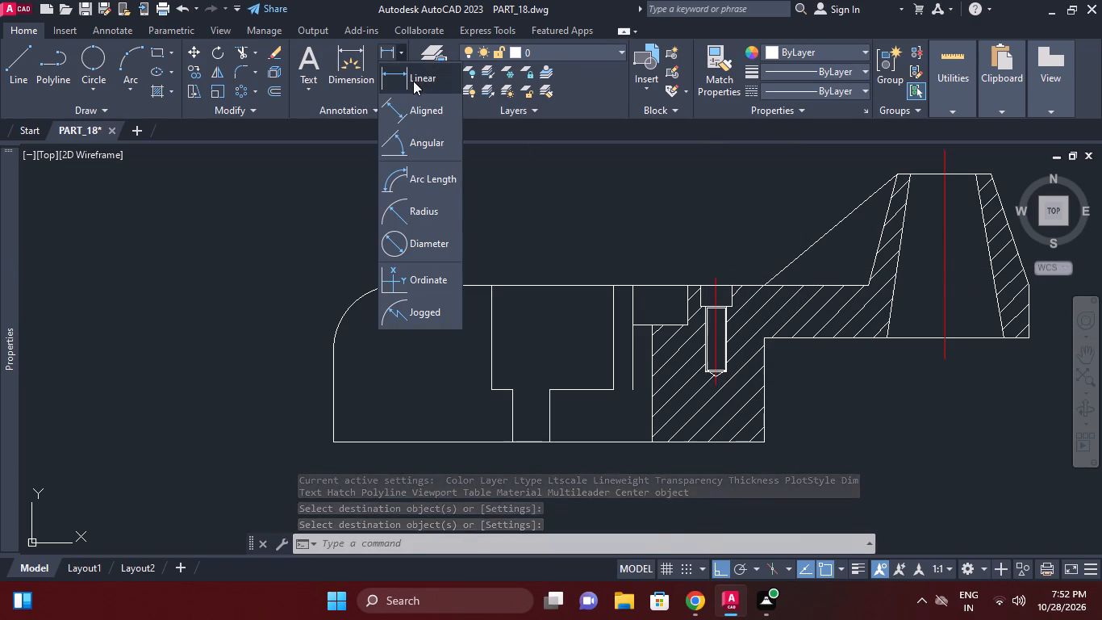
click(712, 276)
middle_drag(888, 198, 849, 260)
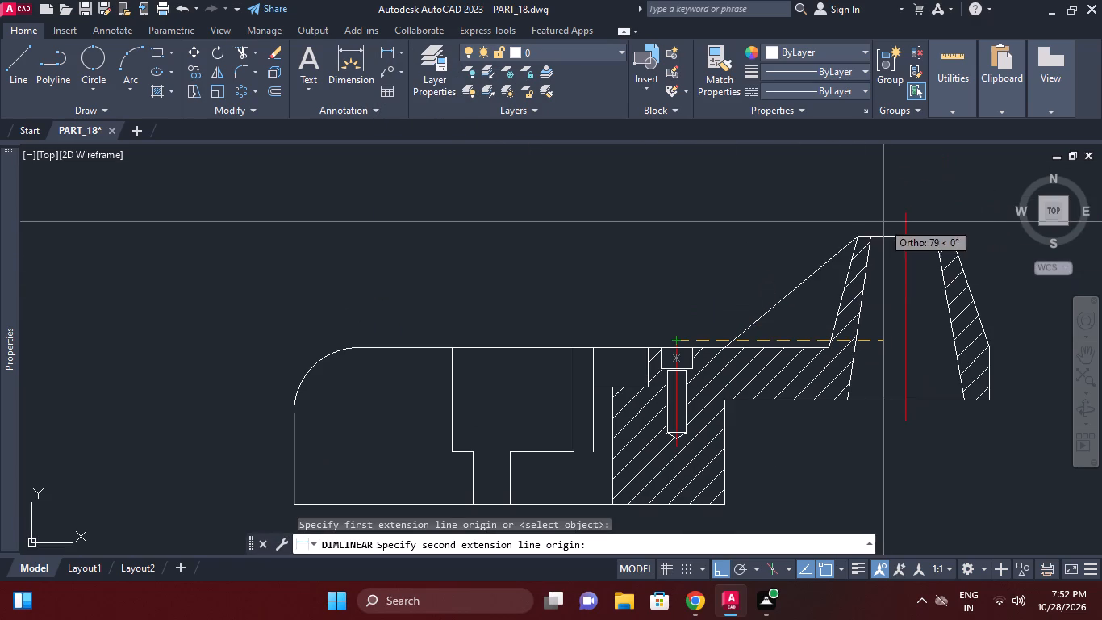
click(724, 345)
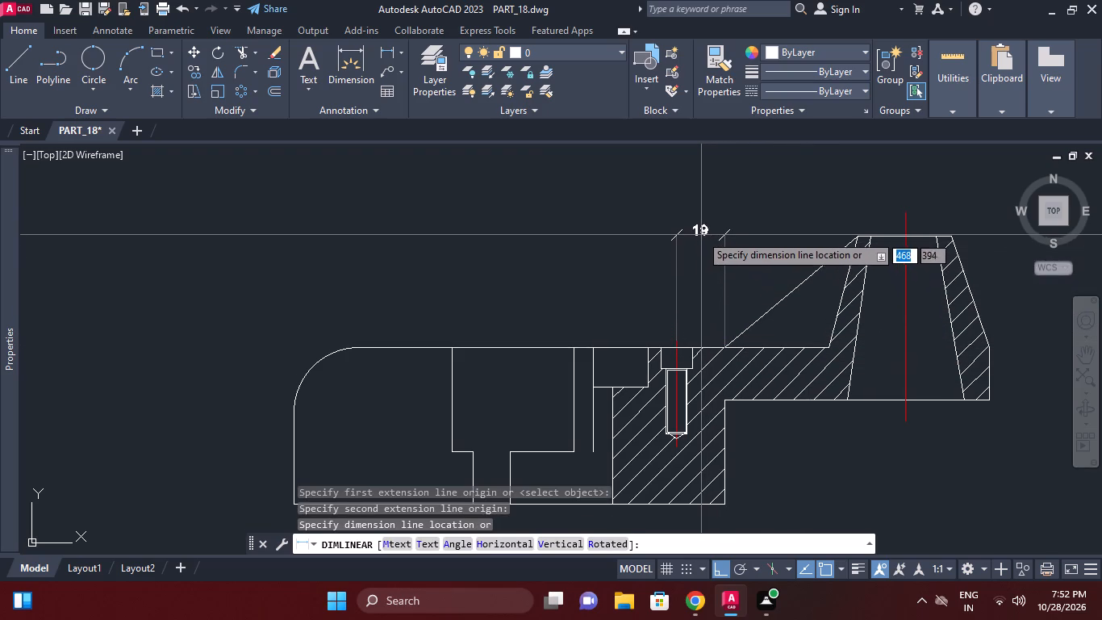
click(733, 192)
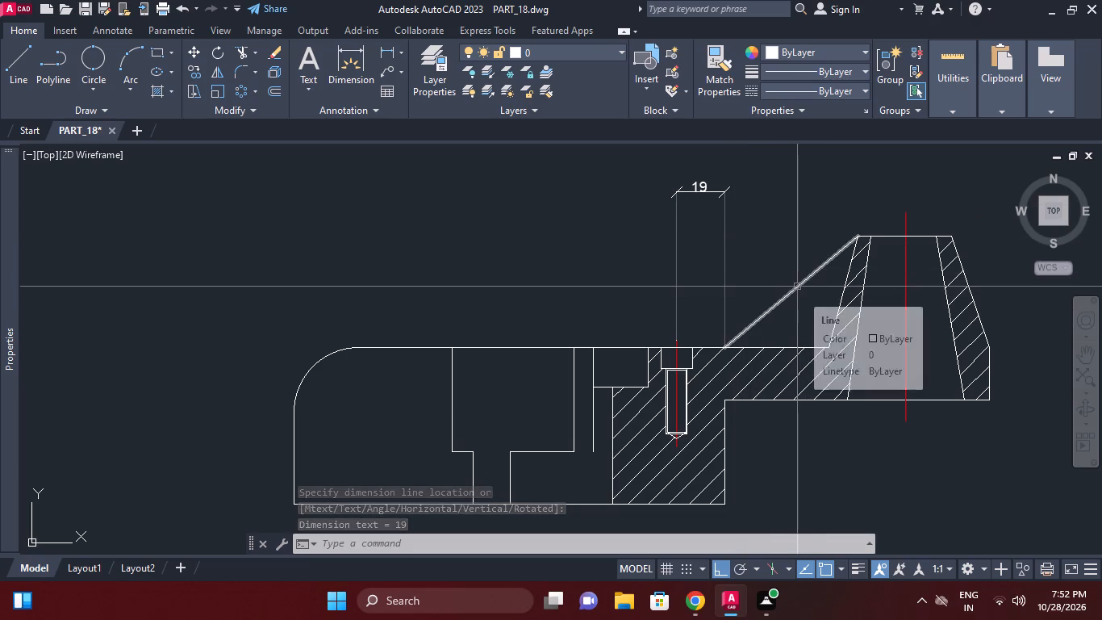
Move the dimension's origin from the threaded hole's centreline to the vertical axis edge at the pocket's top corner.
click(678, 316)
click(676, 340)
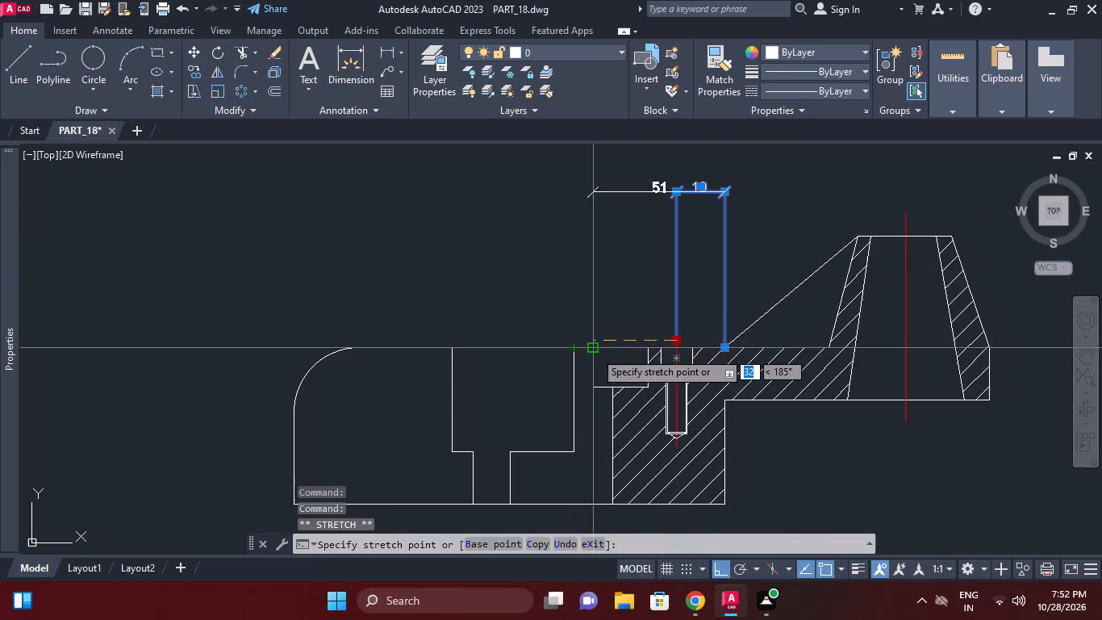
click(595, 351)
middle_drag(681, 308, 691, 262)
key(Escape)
Examine up close where the dimension's extension line meets the section's vertical axis edge at the top face.
scroll(619, 317, up, 2)
click(550, 192)
click(575, 235)
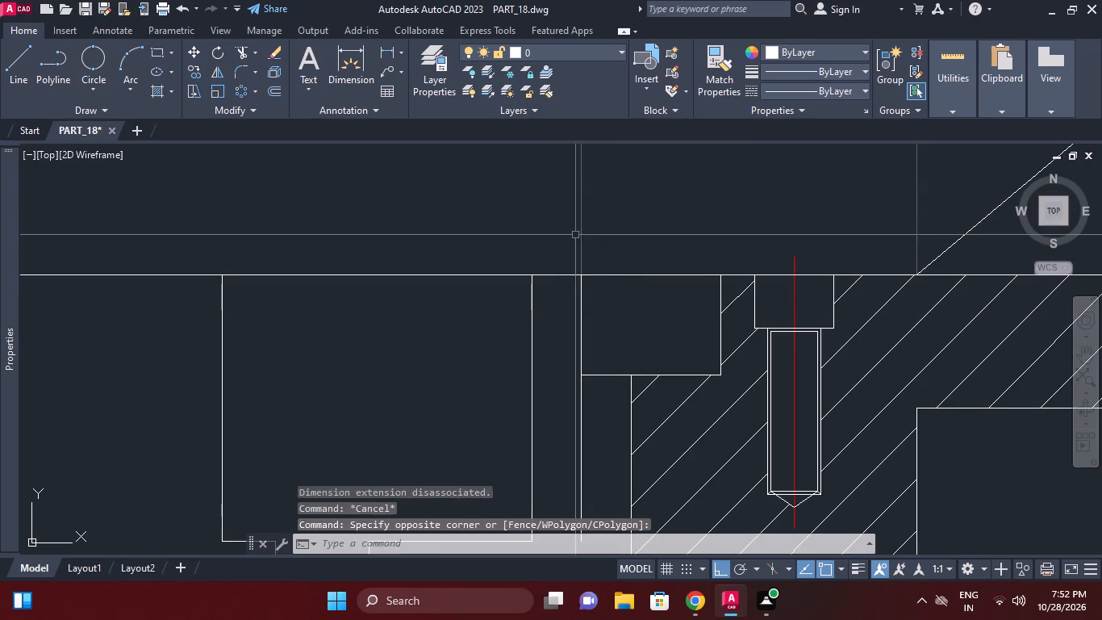
drag(609, 199, 602, 199)
click(531, 208)
scroll(583, 279, up, 7)
scroll(587, 275, down, 1)
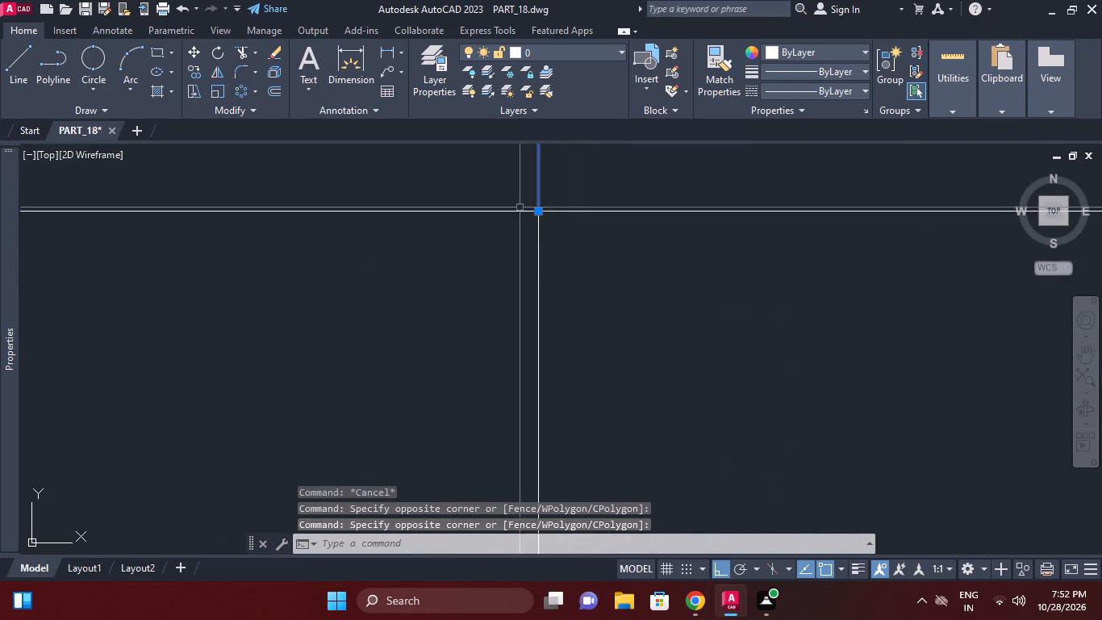
scroll(520, 207, up, 3)
scroll(520, 207, down, 11)
middle_drag(591, 217, 638, 313)
key(Escape)
Stretch the foot of the rib's sloping edge by 1 and reposition it on the section's top face.
middle_drag(682, 244, 687, 279)
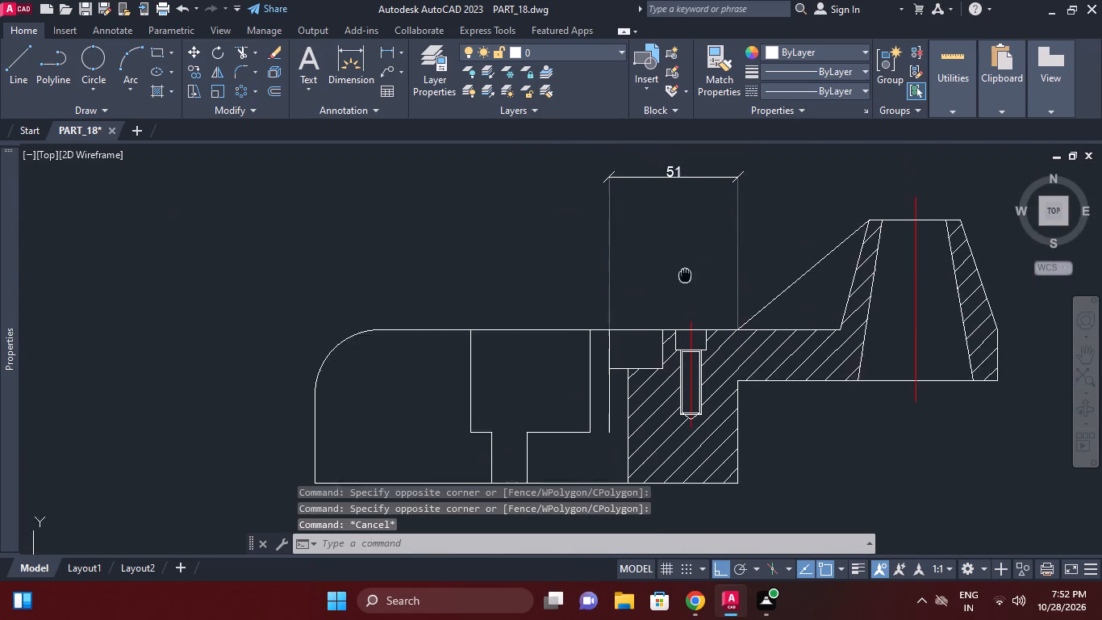
middle_drag(687, 279, 687, 280)
scroll(724, 326, up, 1)
click(762, 335)
scroll(762, 337, up, 4)
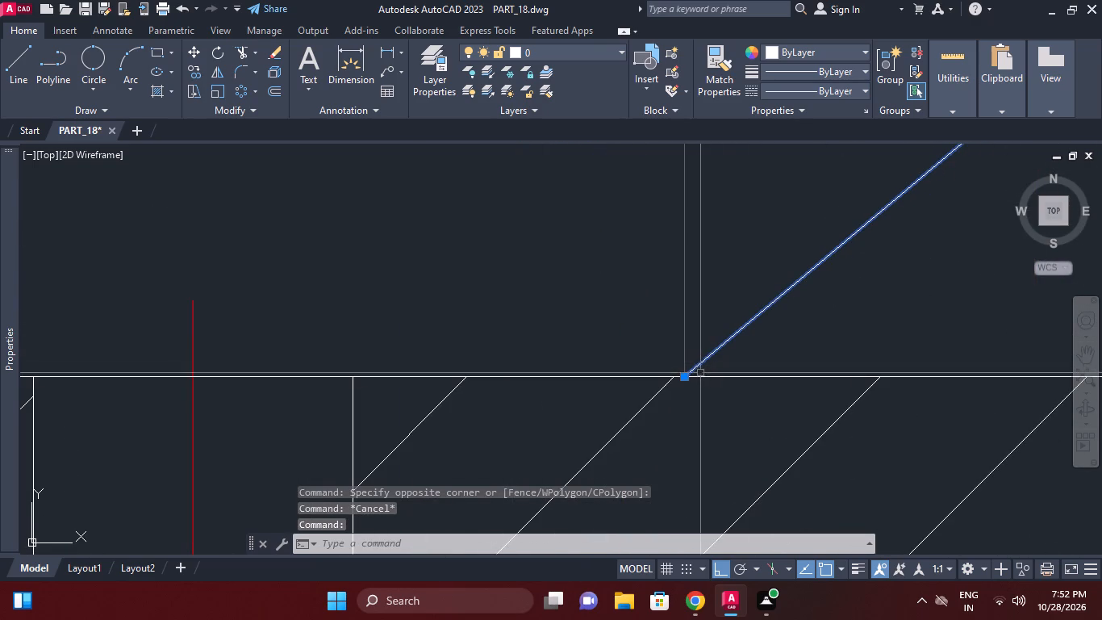
click(688, 375)
key(1)
key(space)
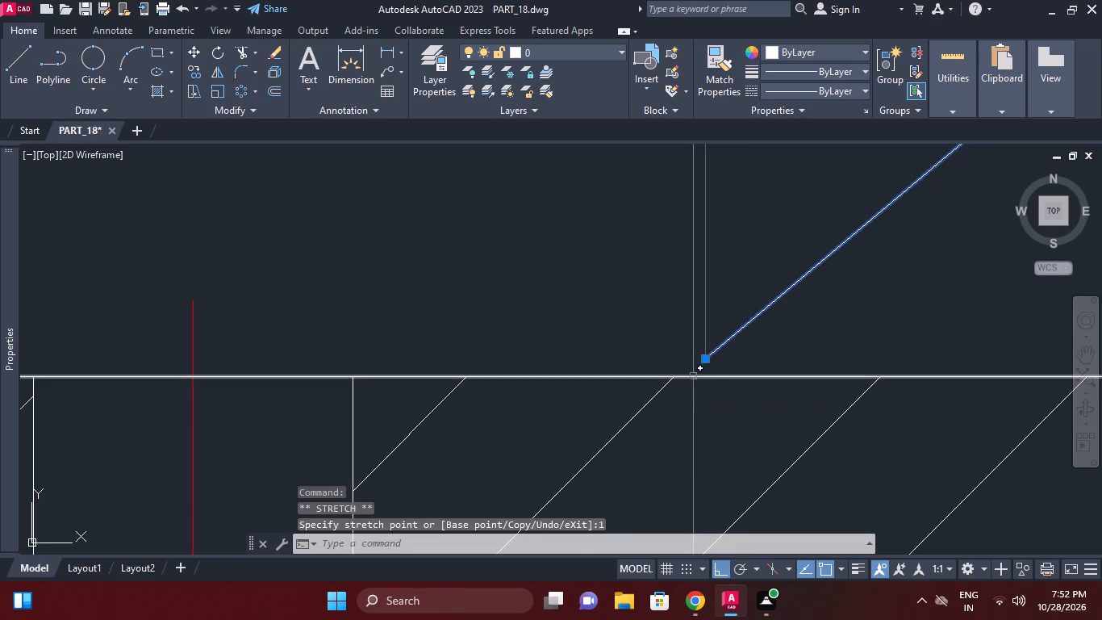
click(704, 358)
click(707, 373)
scroll(740, 327, down, 2)
middle_drag(741, 349, 742, 363)
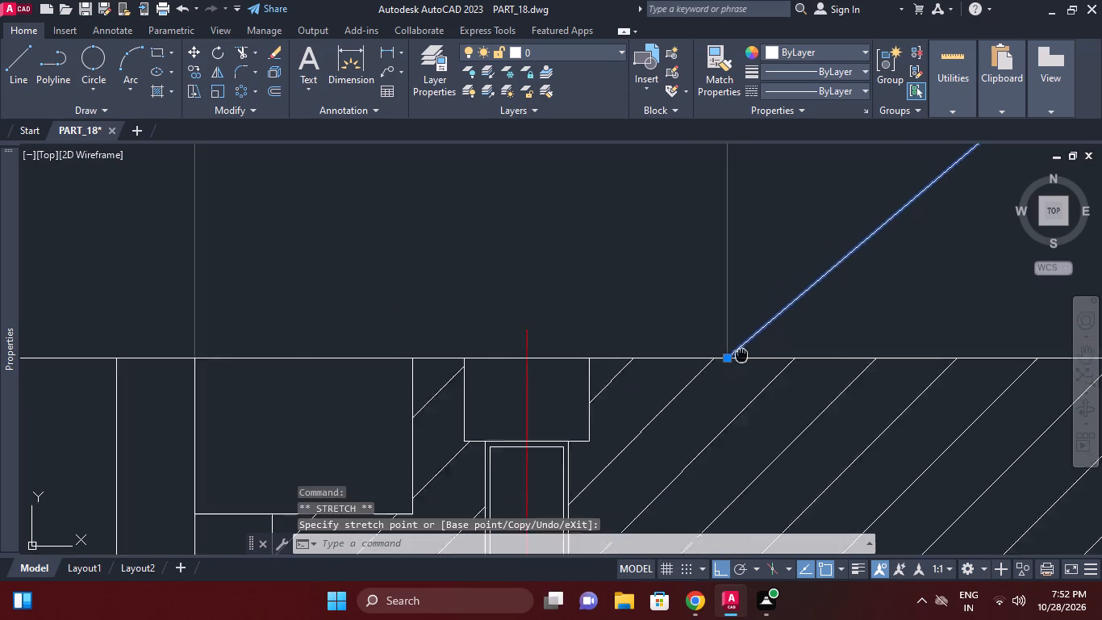
middle_drag(742, 363, 746, 373)
scroll(742, 363, down, 4)
key(Escape)
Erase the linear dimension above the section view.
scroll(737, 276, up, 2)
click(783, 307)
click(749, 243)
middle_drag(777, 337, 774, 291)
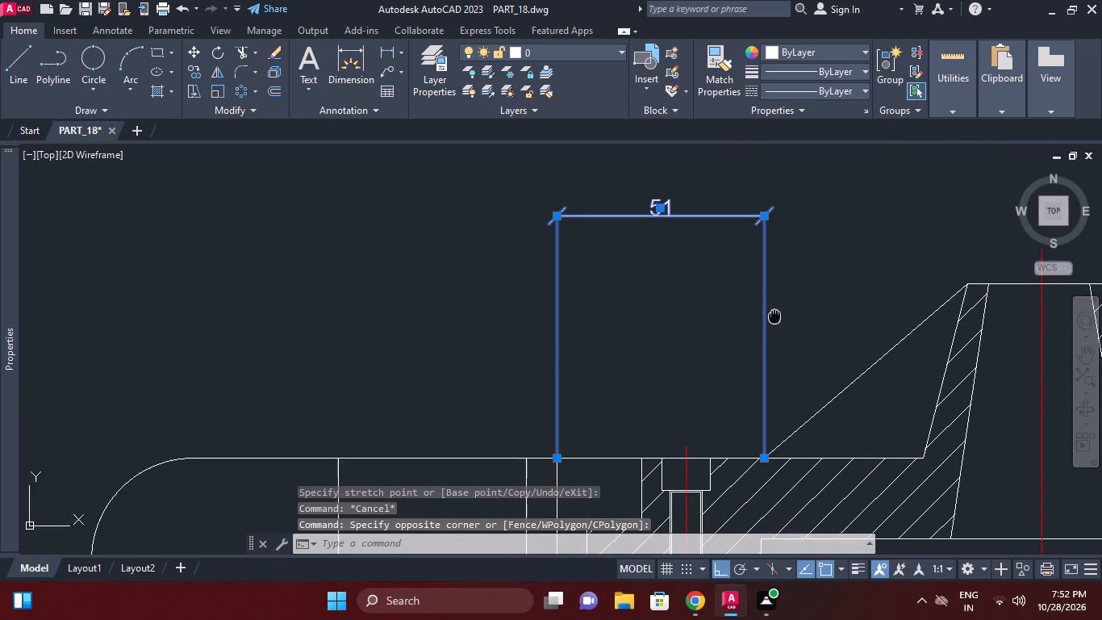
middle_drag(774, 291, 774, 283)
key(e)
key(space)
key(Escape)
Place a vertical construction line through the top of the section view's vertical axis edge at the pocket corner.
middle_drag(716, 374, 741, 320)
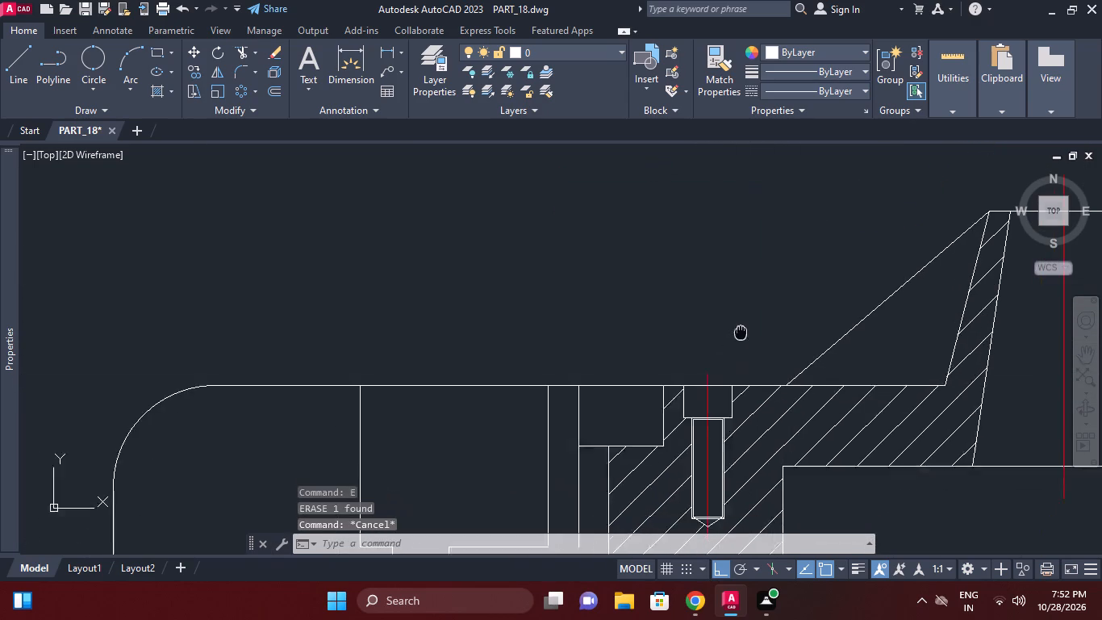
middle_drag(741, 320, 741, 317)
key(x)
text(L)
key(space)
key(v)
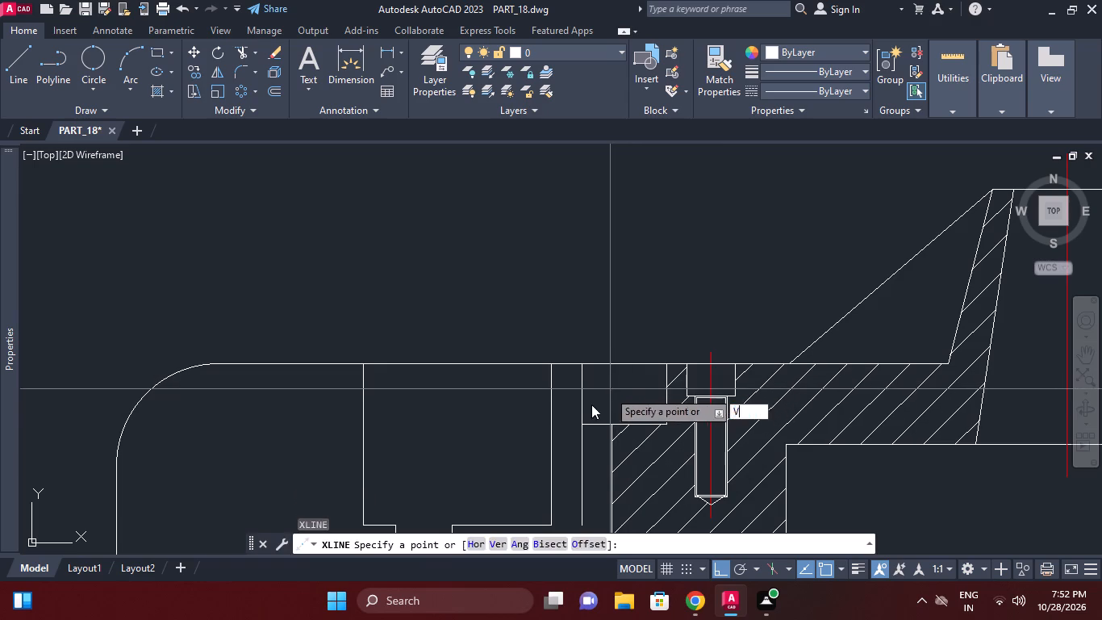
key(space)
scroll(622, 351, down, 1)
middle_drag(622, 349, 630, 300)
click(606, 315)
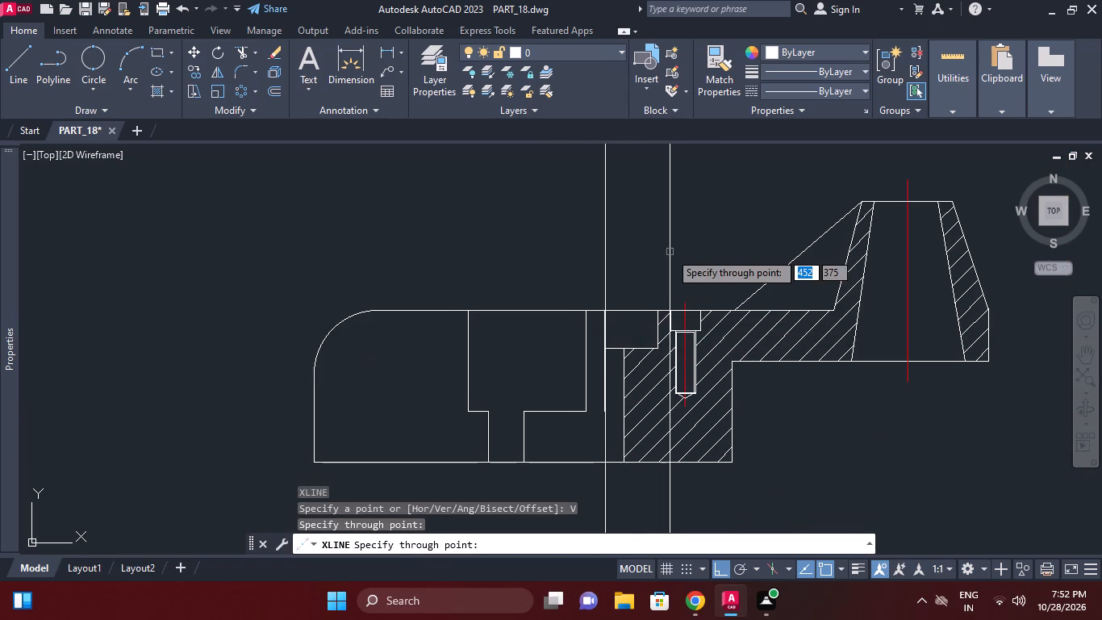
Place another vertical construction line through the upper end of the plan view's red vertical centreline.
scroll(670, 251, down, 2)
middle_drag(708, 261, 712, 234)
scroll(676, 362, up, 2)
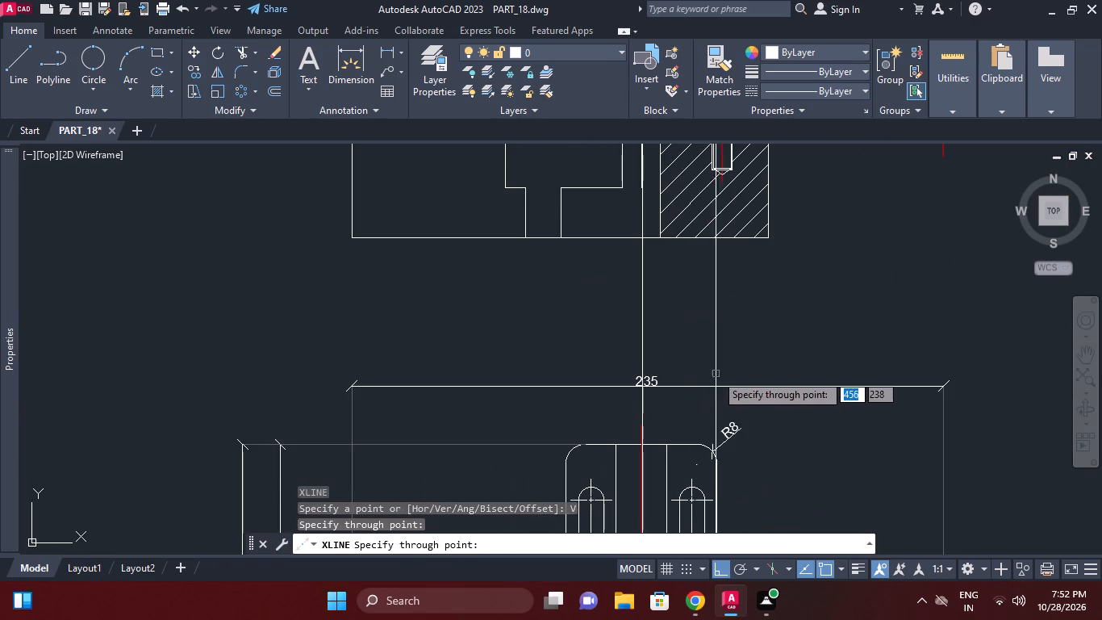
middle_drag(716, 370, 728, 329)
scroll(639, 396, up, 5)
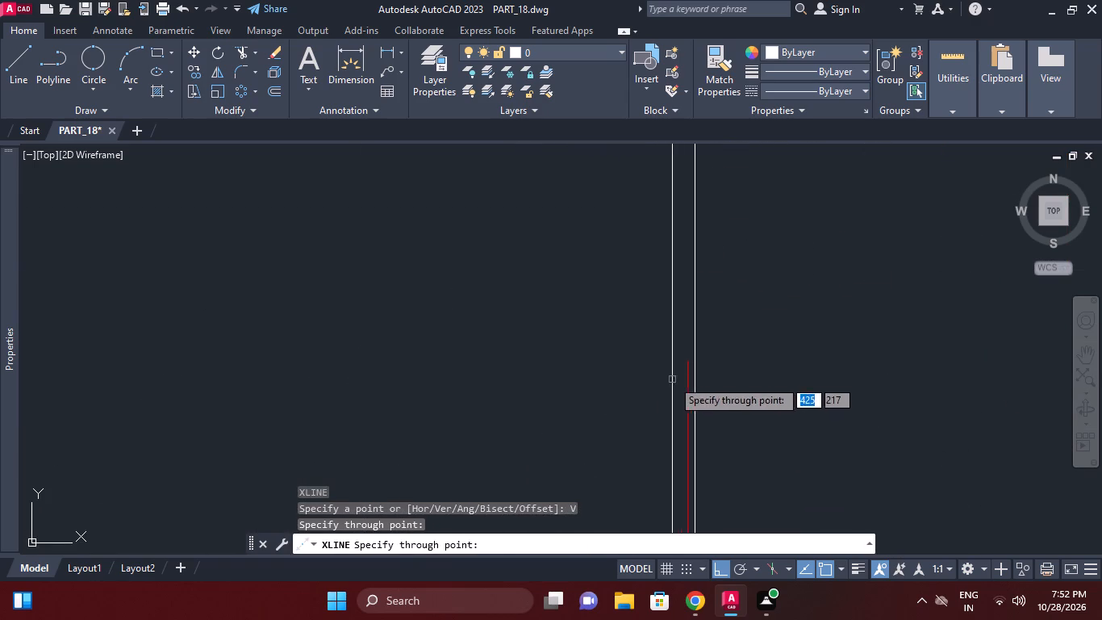
click(683, 367)
key(Escape)
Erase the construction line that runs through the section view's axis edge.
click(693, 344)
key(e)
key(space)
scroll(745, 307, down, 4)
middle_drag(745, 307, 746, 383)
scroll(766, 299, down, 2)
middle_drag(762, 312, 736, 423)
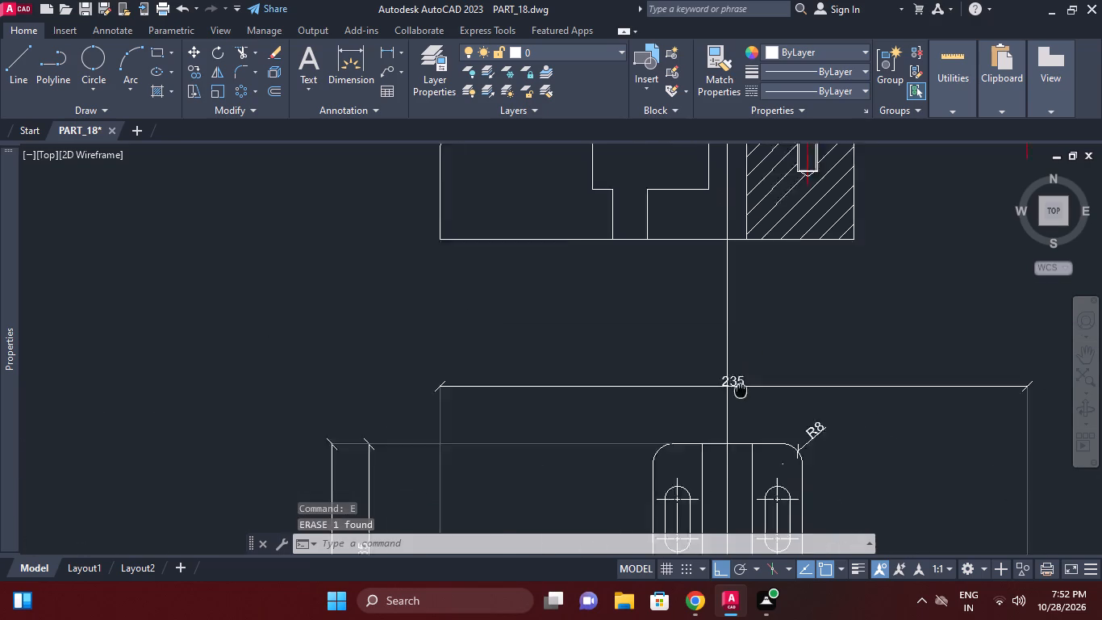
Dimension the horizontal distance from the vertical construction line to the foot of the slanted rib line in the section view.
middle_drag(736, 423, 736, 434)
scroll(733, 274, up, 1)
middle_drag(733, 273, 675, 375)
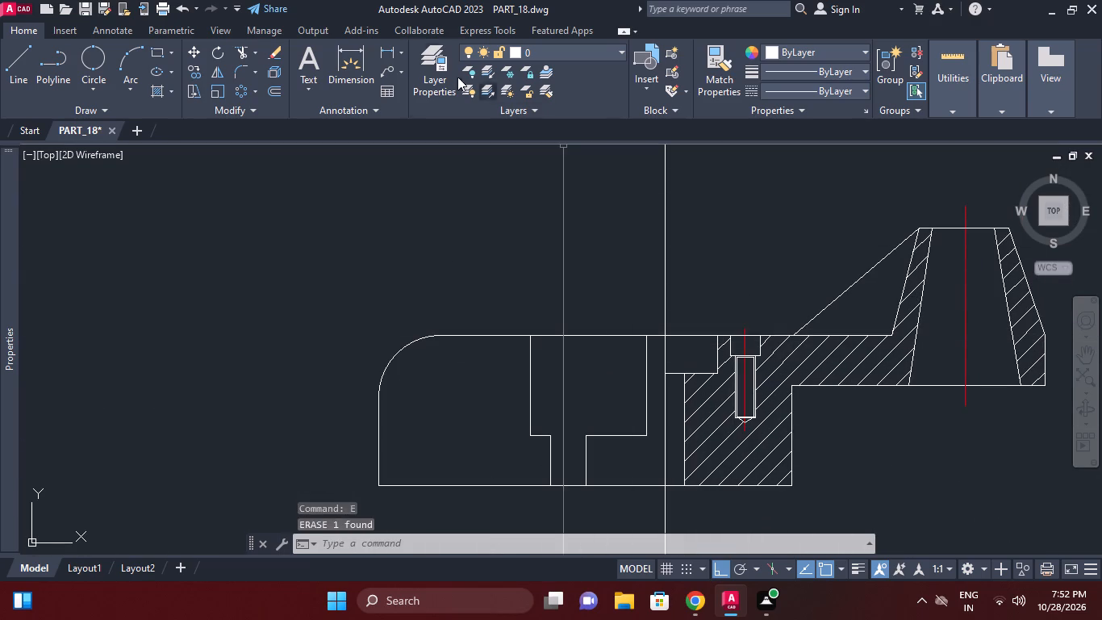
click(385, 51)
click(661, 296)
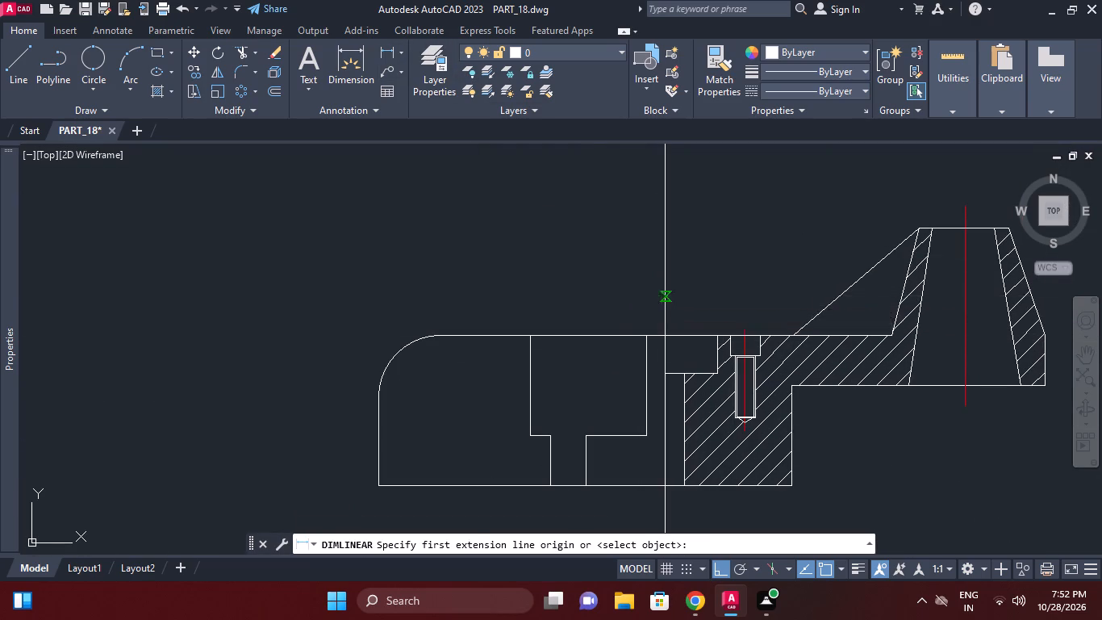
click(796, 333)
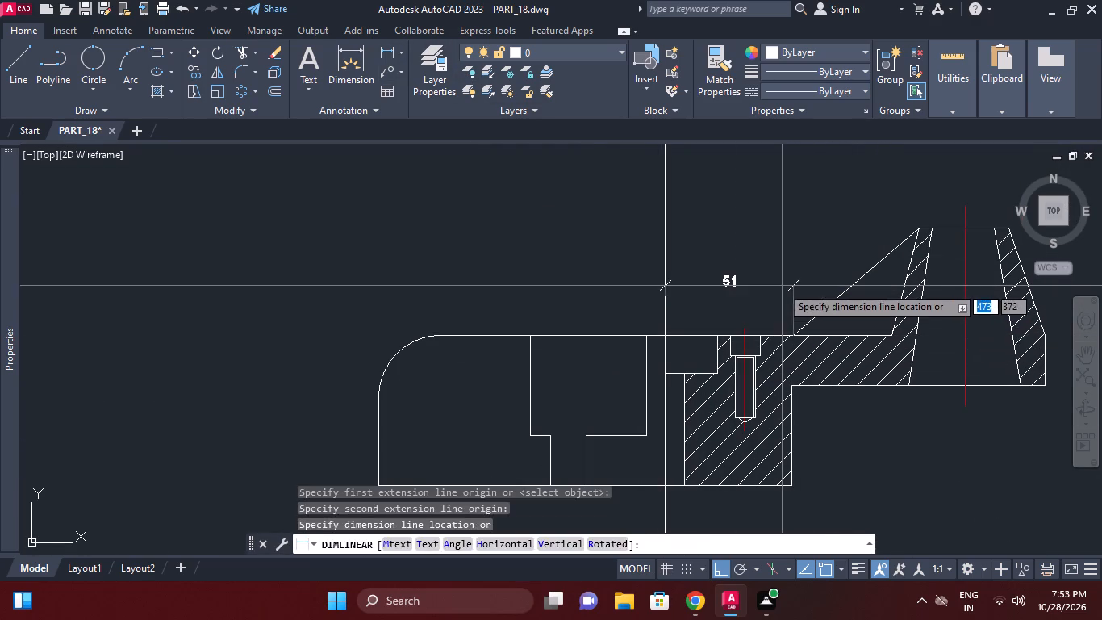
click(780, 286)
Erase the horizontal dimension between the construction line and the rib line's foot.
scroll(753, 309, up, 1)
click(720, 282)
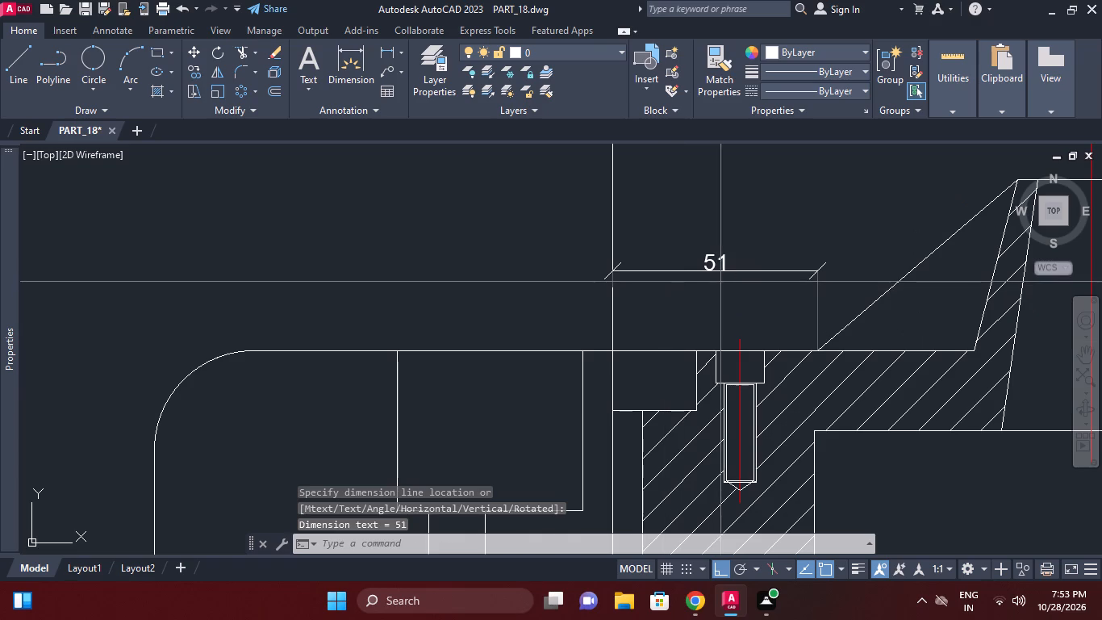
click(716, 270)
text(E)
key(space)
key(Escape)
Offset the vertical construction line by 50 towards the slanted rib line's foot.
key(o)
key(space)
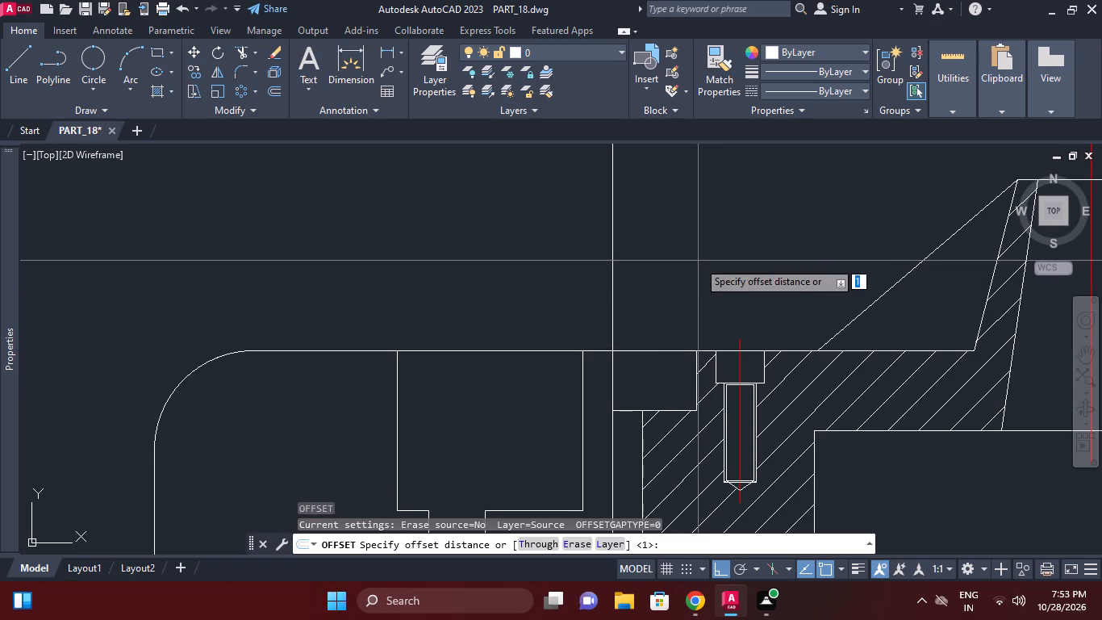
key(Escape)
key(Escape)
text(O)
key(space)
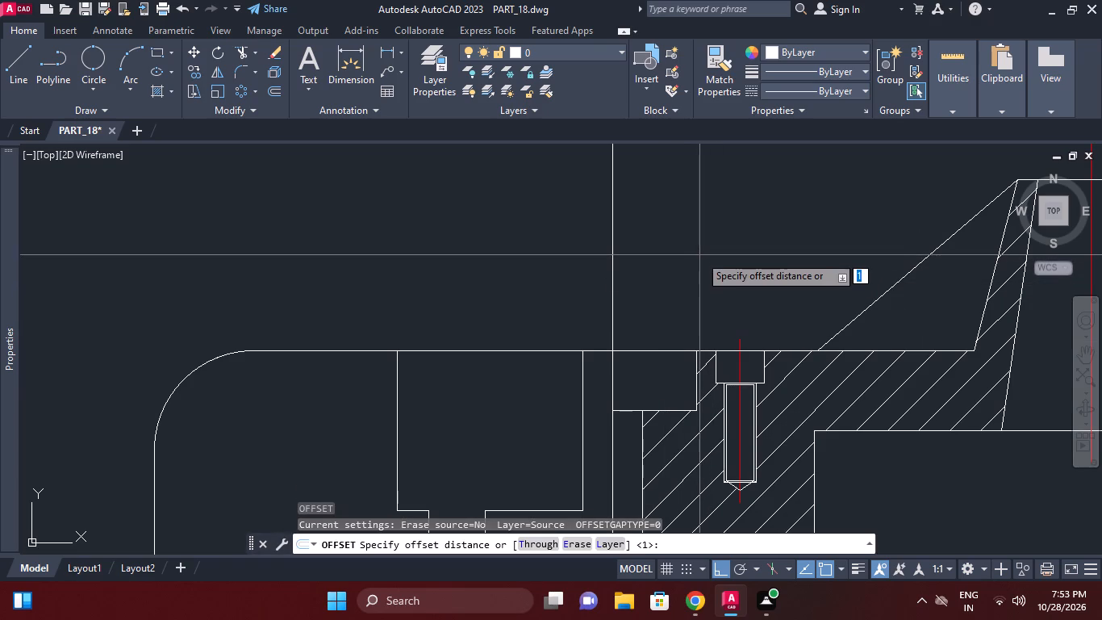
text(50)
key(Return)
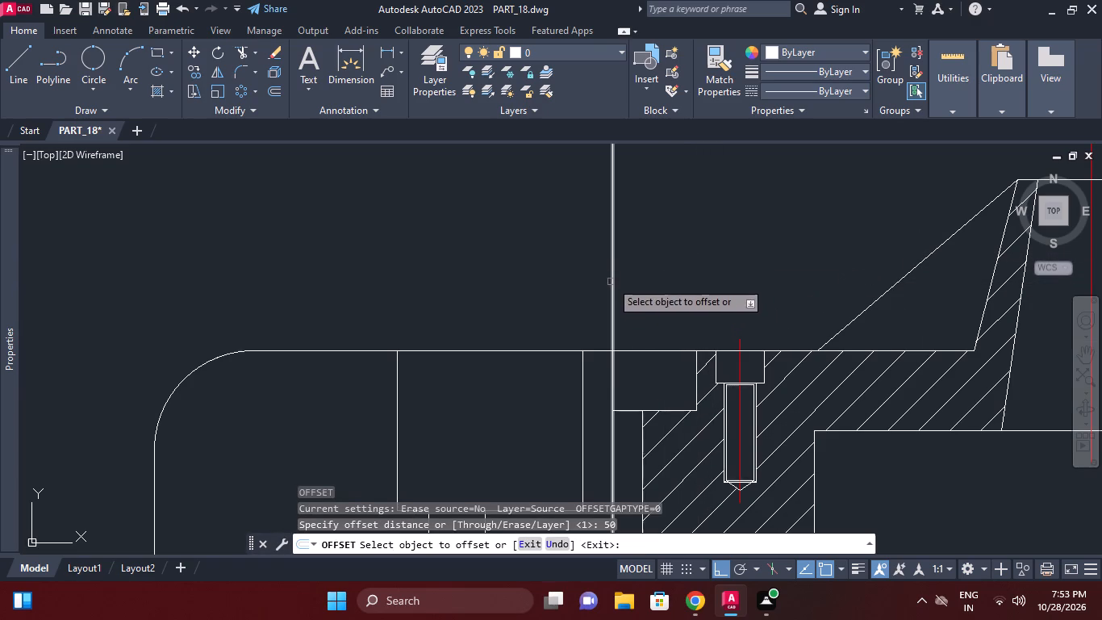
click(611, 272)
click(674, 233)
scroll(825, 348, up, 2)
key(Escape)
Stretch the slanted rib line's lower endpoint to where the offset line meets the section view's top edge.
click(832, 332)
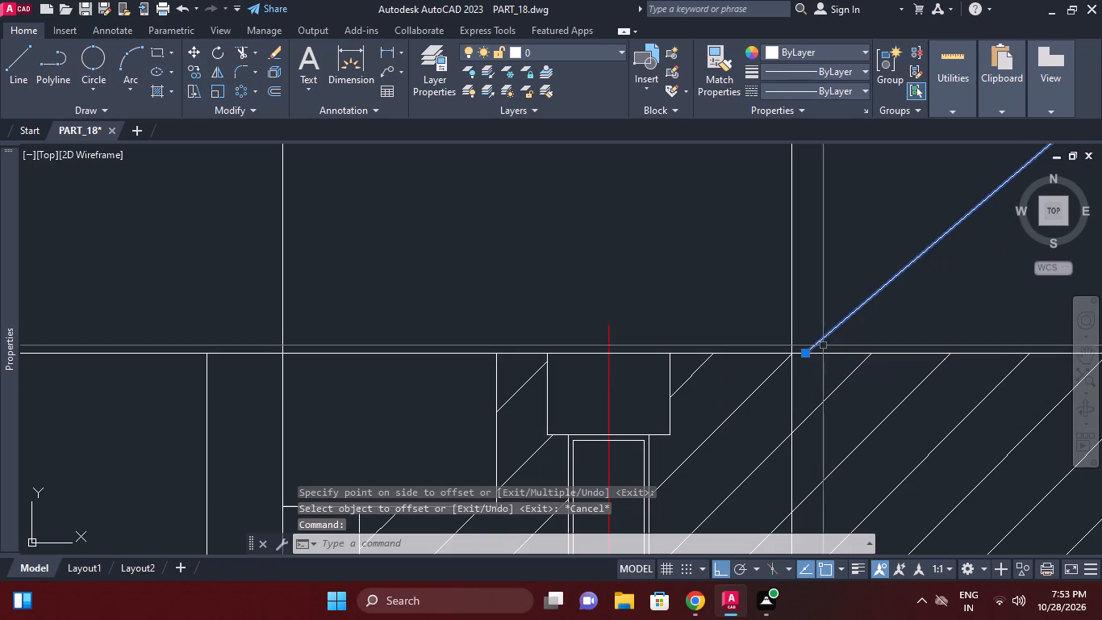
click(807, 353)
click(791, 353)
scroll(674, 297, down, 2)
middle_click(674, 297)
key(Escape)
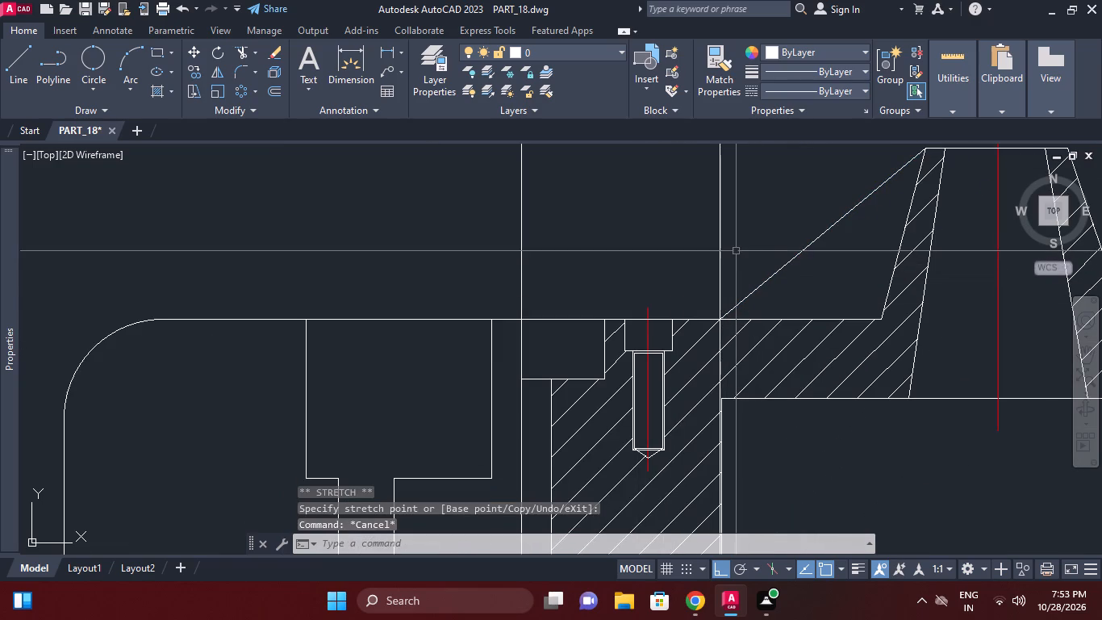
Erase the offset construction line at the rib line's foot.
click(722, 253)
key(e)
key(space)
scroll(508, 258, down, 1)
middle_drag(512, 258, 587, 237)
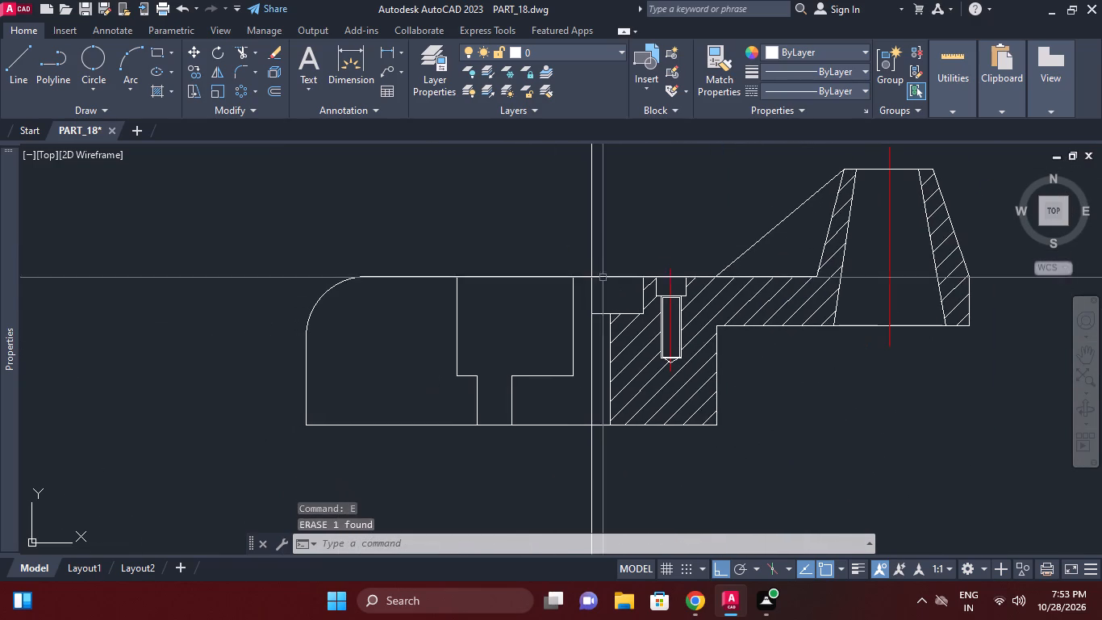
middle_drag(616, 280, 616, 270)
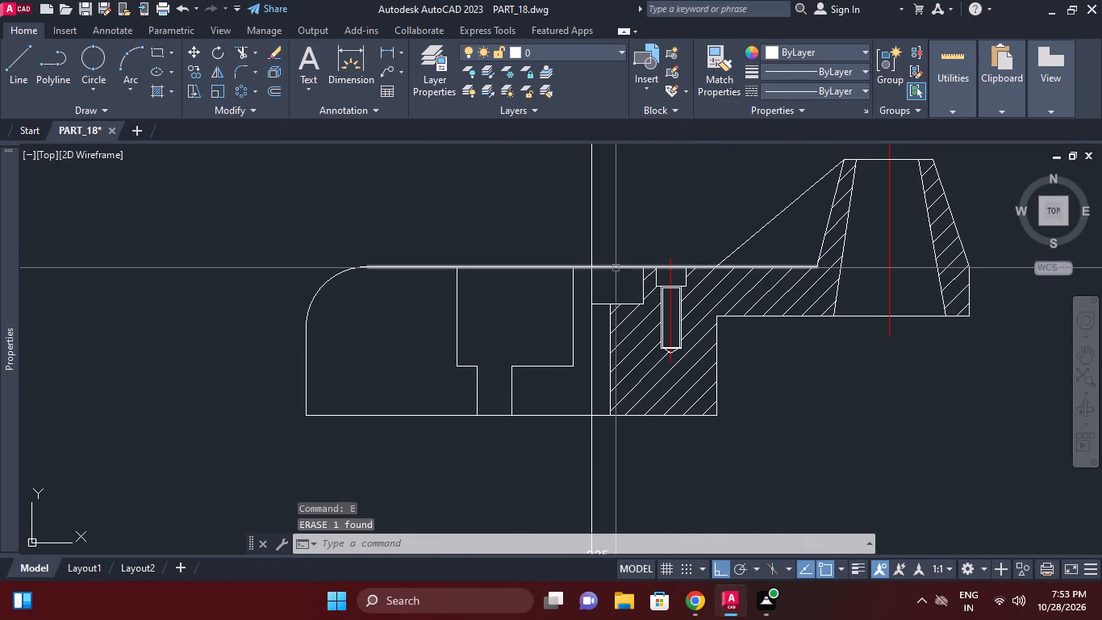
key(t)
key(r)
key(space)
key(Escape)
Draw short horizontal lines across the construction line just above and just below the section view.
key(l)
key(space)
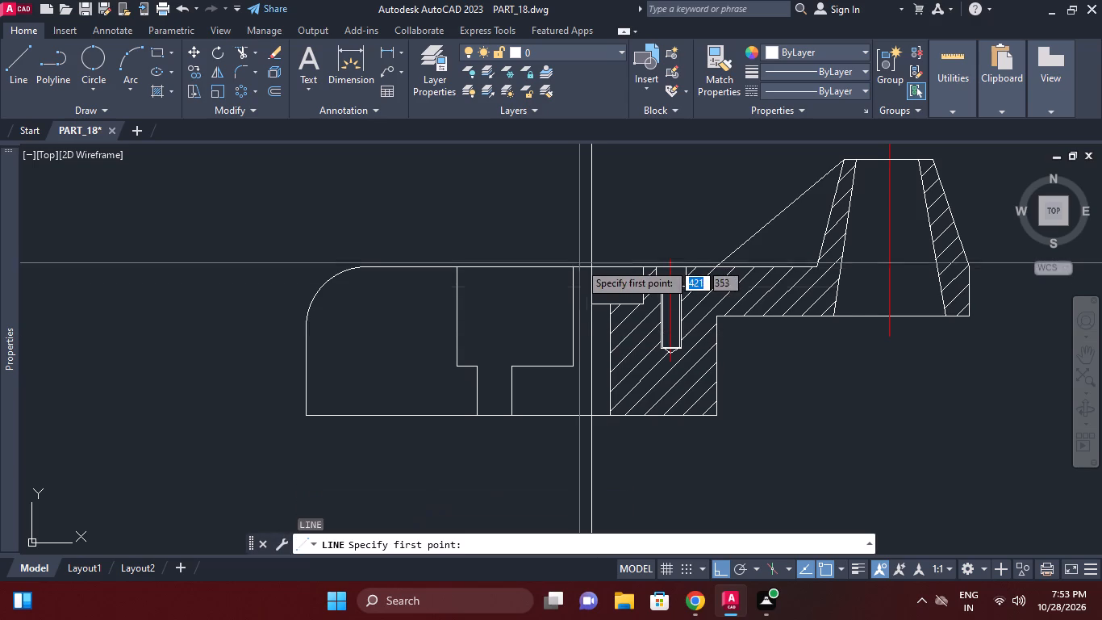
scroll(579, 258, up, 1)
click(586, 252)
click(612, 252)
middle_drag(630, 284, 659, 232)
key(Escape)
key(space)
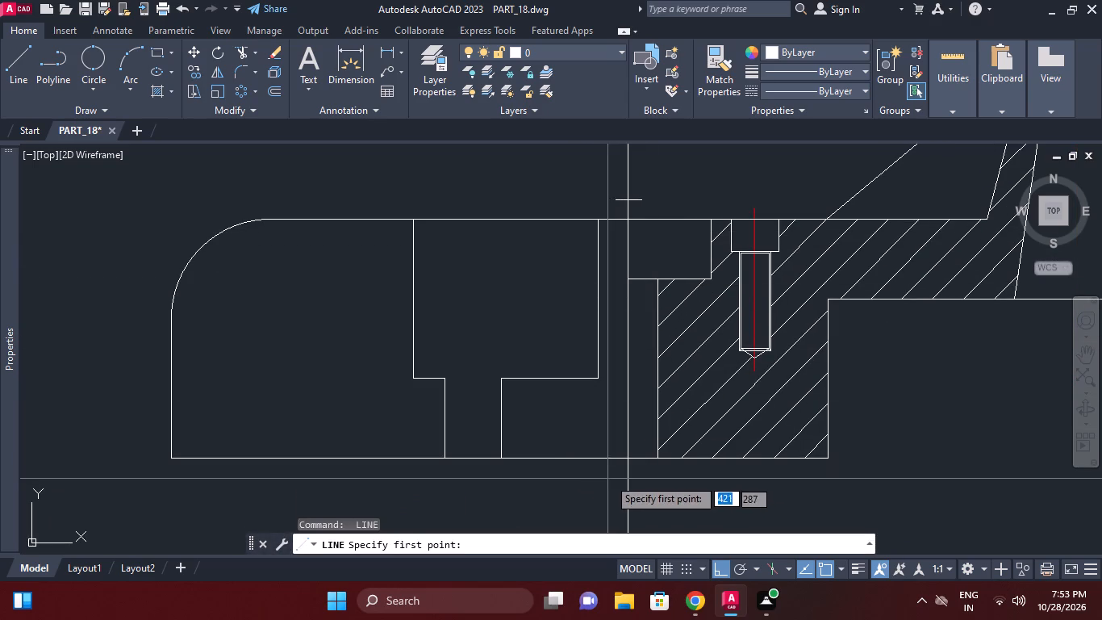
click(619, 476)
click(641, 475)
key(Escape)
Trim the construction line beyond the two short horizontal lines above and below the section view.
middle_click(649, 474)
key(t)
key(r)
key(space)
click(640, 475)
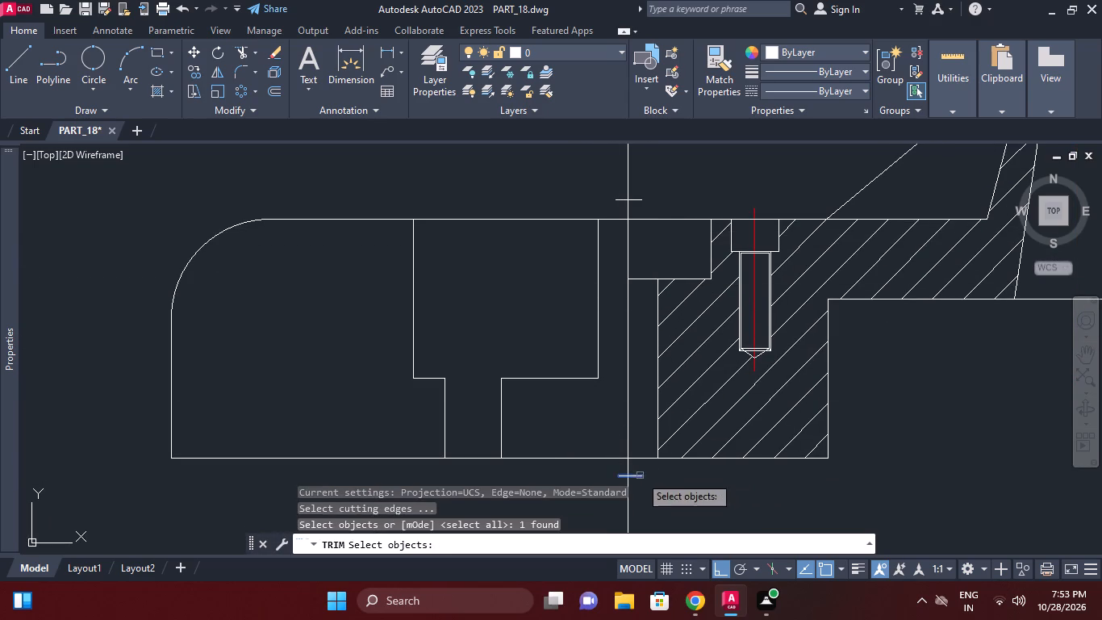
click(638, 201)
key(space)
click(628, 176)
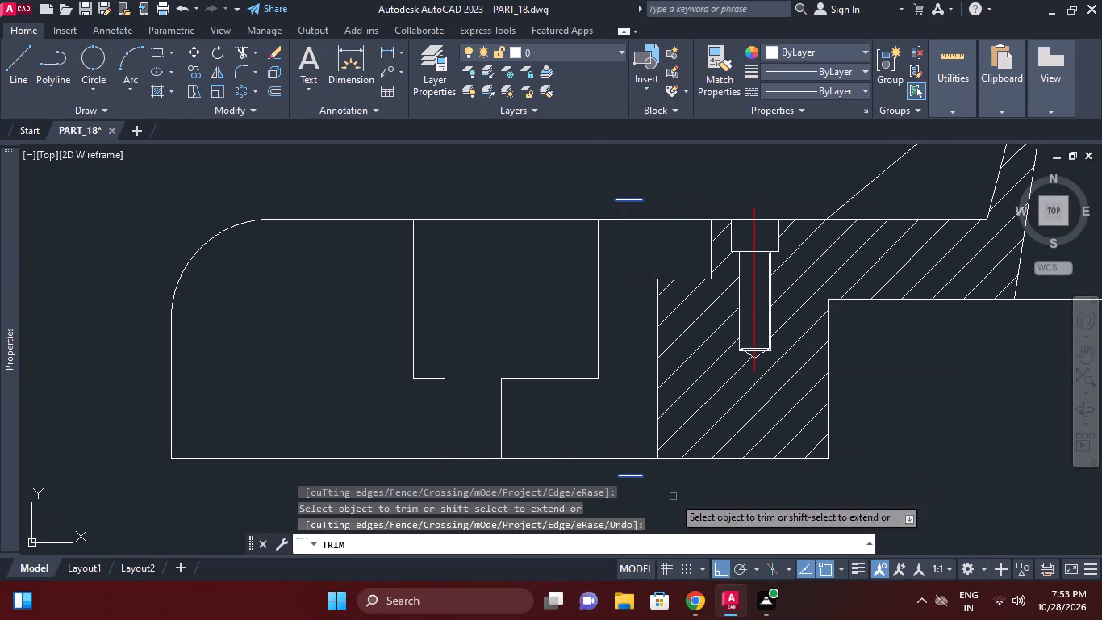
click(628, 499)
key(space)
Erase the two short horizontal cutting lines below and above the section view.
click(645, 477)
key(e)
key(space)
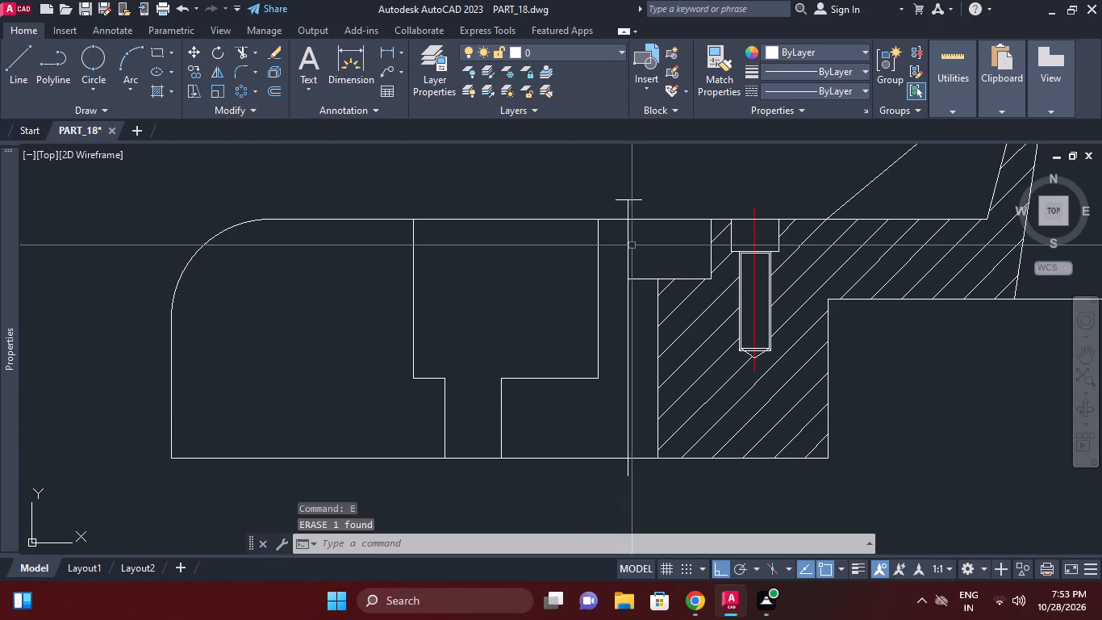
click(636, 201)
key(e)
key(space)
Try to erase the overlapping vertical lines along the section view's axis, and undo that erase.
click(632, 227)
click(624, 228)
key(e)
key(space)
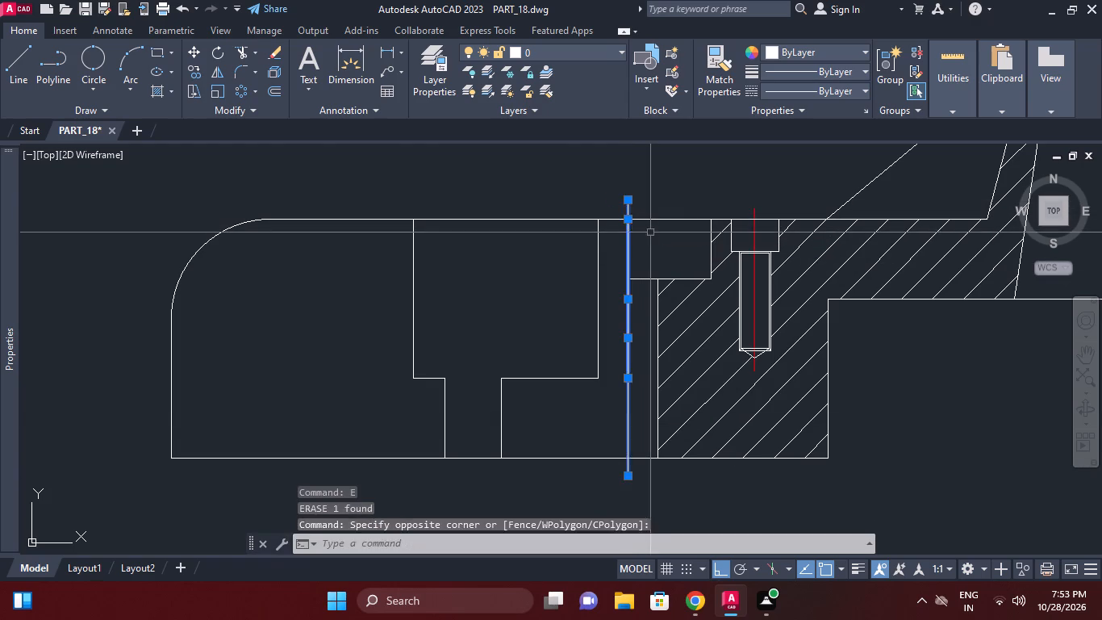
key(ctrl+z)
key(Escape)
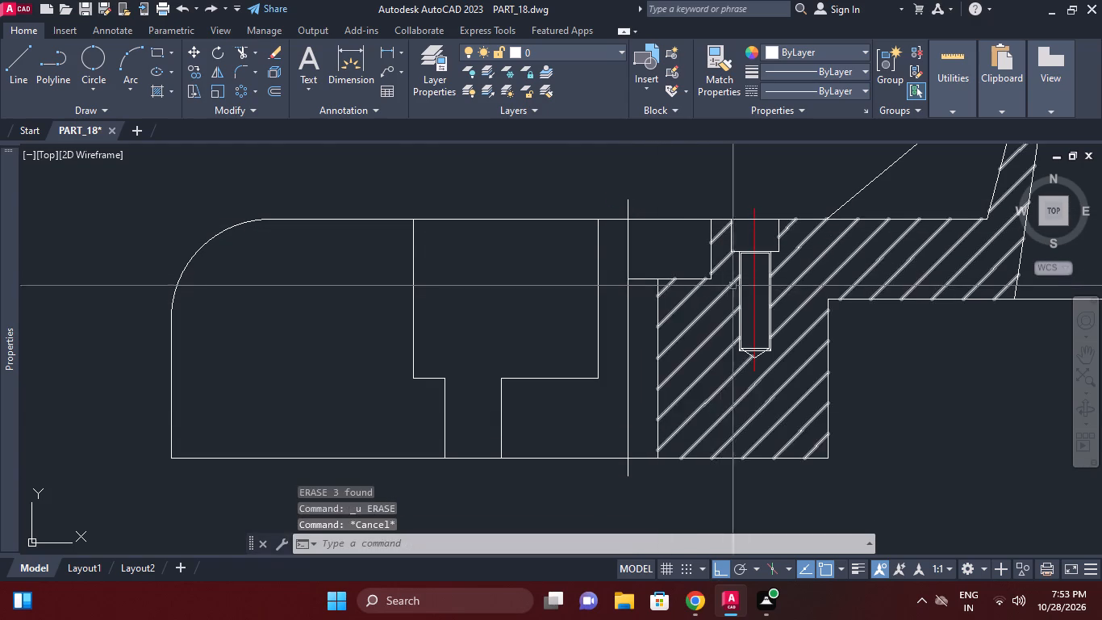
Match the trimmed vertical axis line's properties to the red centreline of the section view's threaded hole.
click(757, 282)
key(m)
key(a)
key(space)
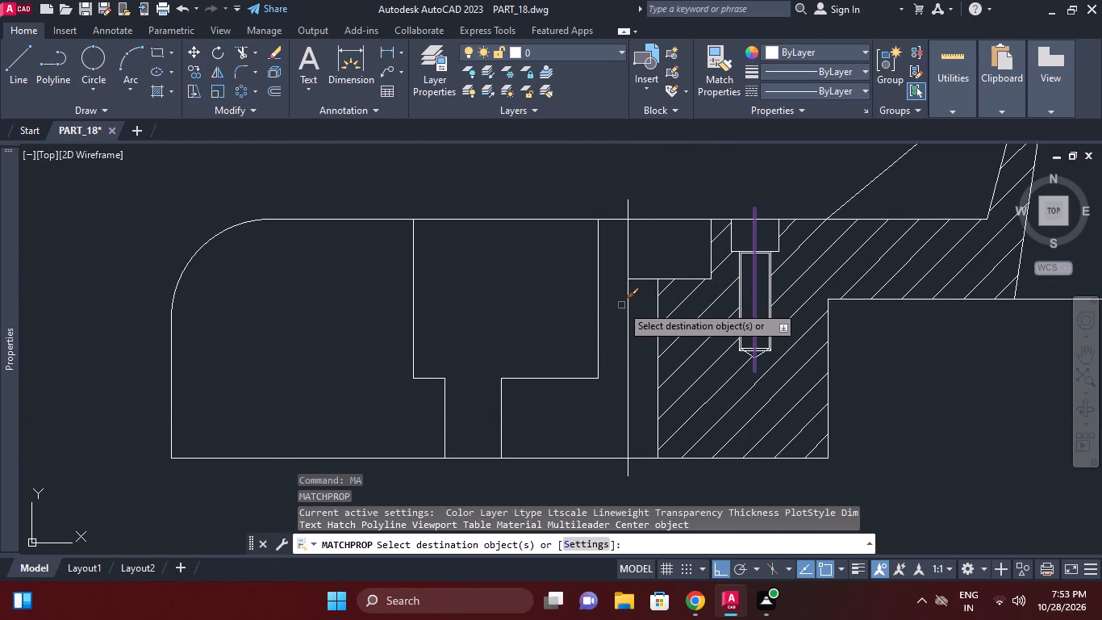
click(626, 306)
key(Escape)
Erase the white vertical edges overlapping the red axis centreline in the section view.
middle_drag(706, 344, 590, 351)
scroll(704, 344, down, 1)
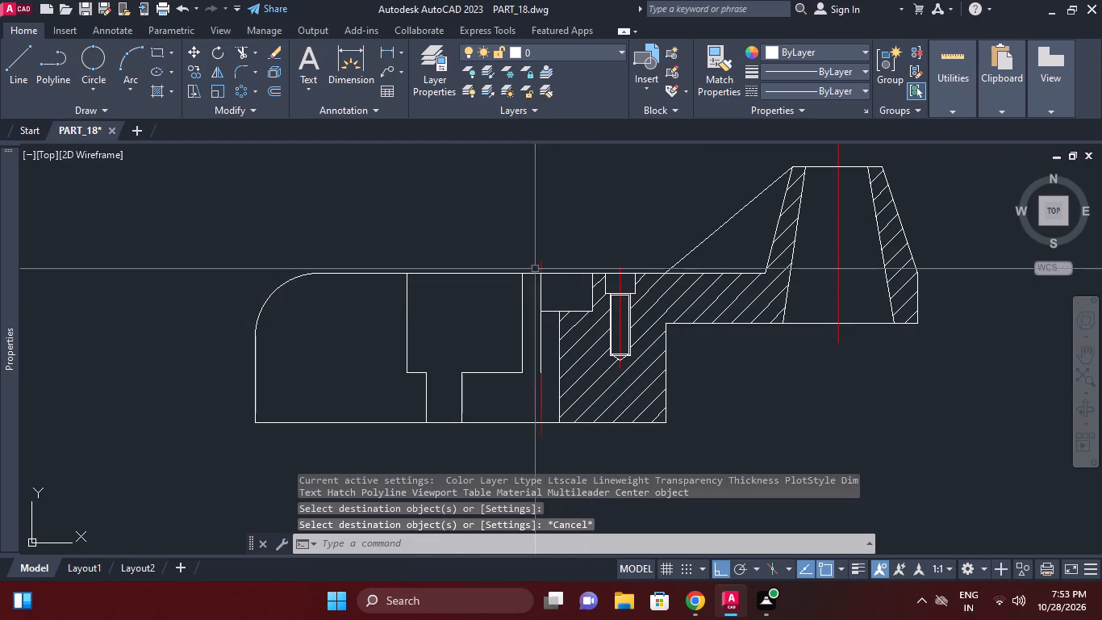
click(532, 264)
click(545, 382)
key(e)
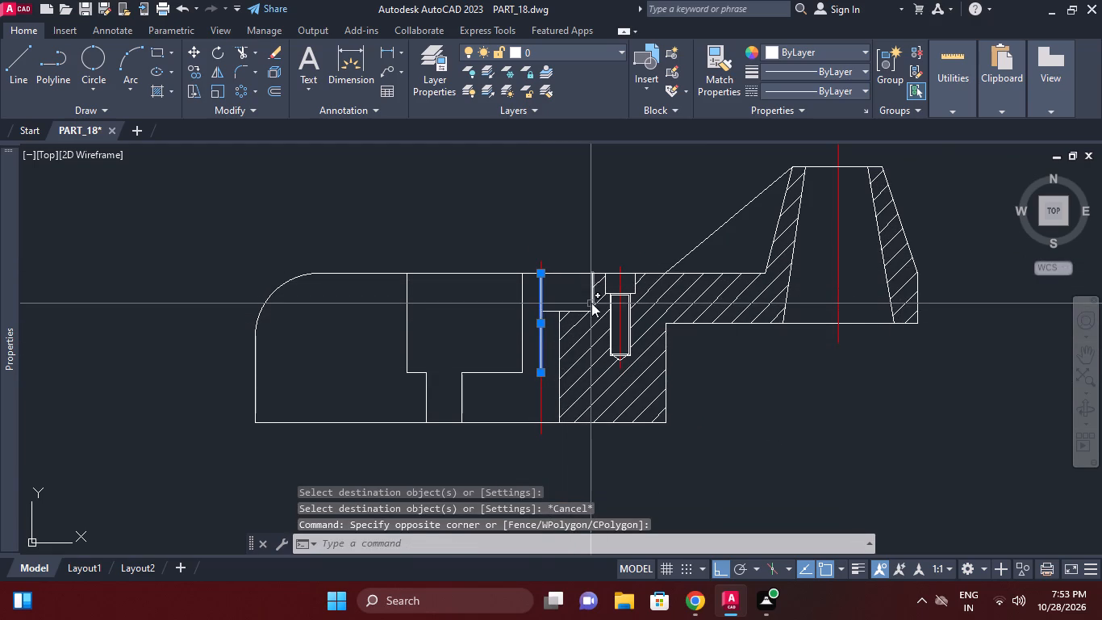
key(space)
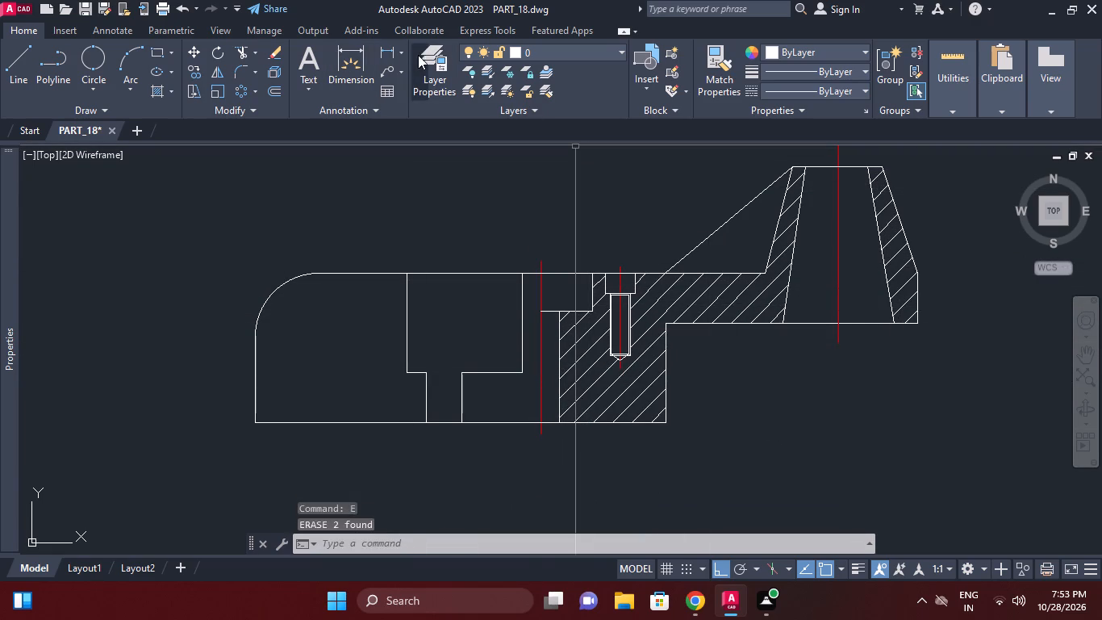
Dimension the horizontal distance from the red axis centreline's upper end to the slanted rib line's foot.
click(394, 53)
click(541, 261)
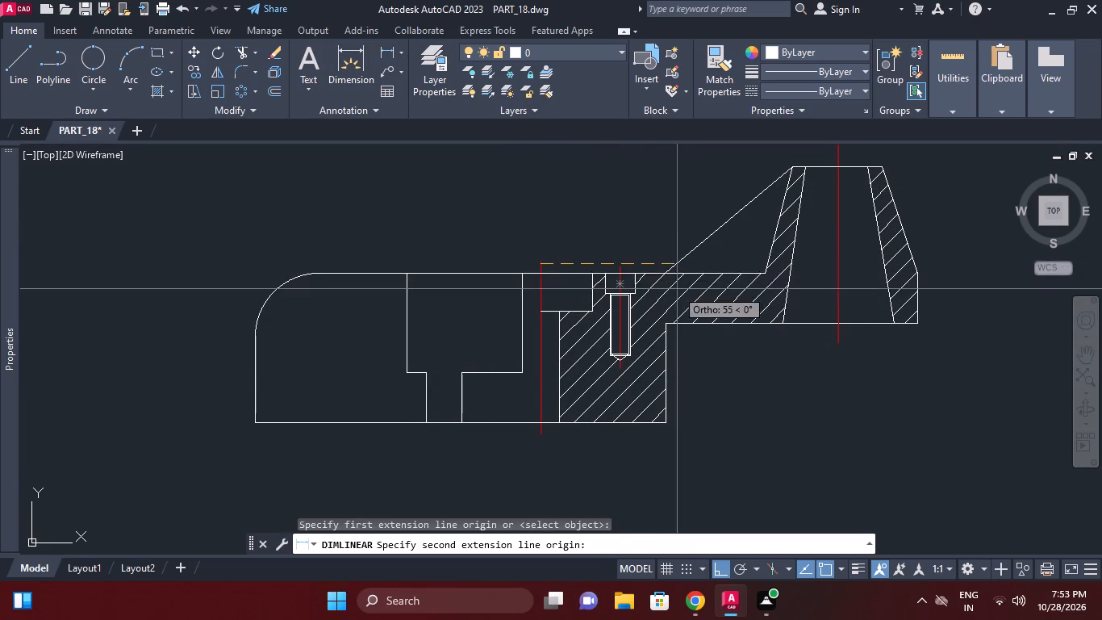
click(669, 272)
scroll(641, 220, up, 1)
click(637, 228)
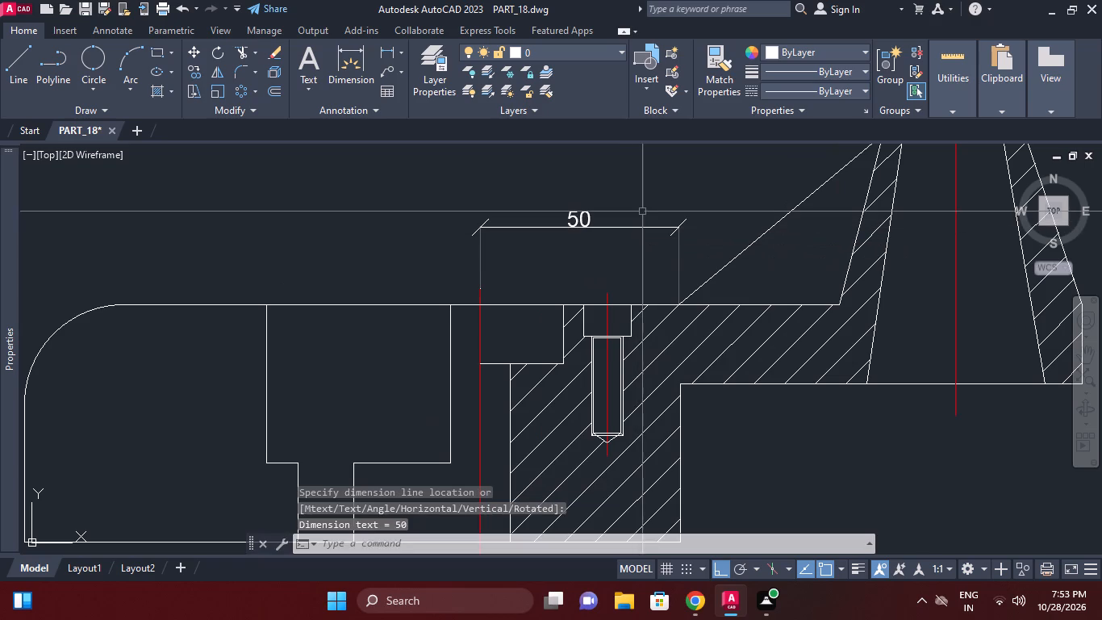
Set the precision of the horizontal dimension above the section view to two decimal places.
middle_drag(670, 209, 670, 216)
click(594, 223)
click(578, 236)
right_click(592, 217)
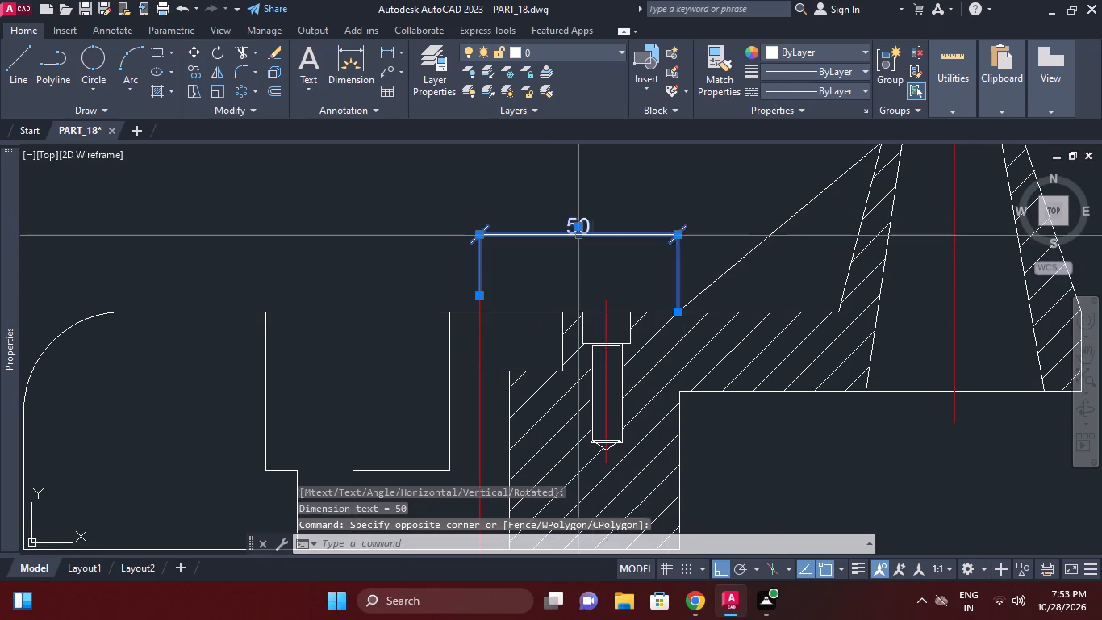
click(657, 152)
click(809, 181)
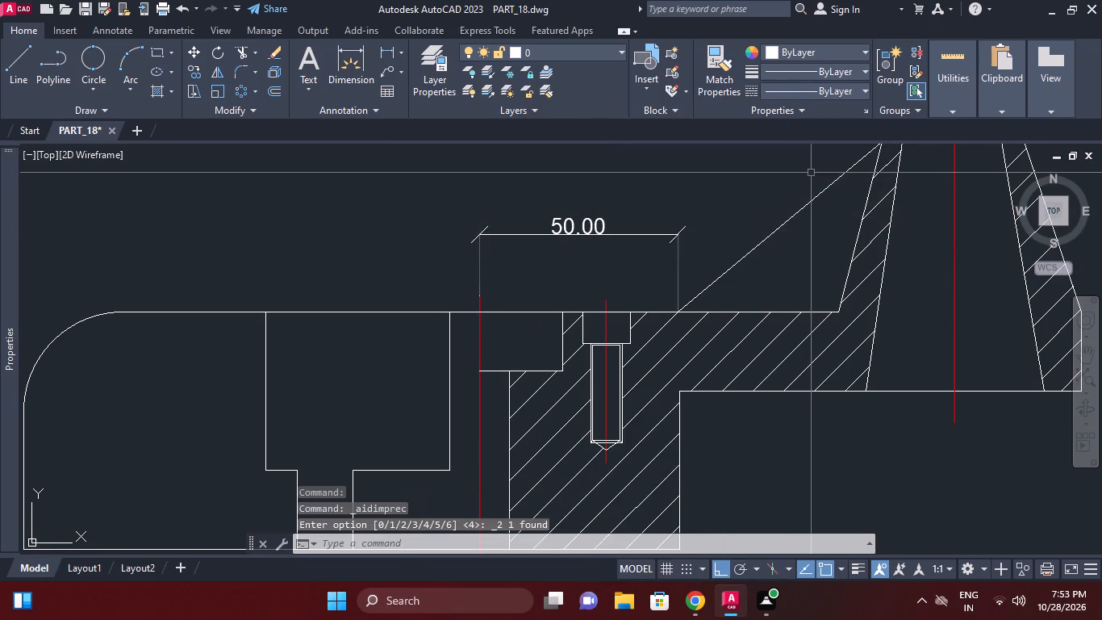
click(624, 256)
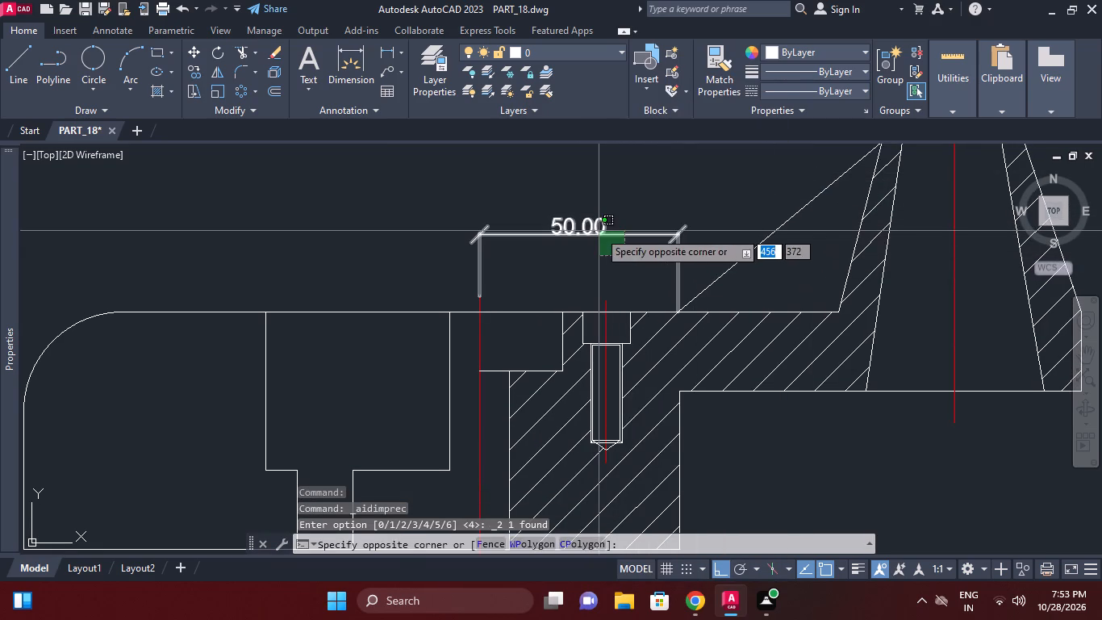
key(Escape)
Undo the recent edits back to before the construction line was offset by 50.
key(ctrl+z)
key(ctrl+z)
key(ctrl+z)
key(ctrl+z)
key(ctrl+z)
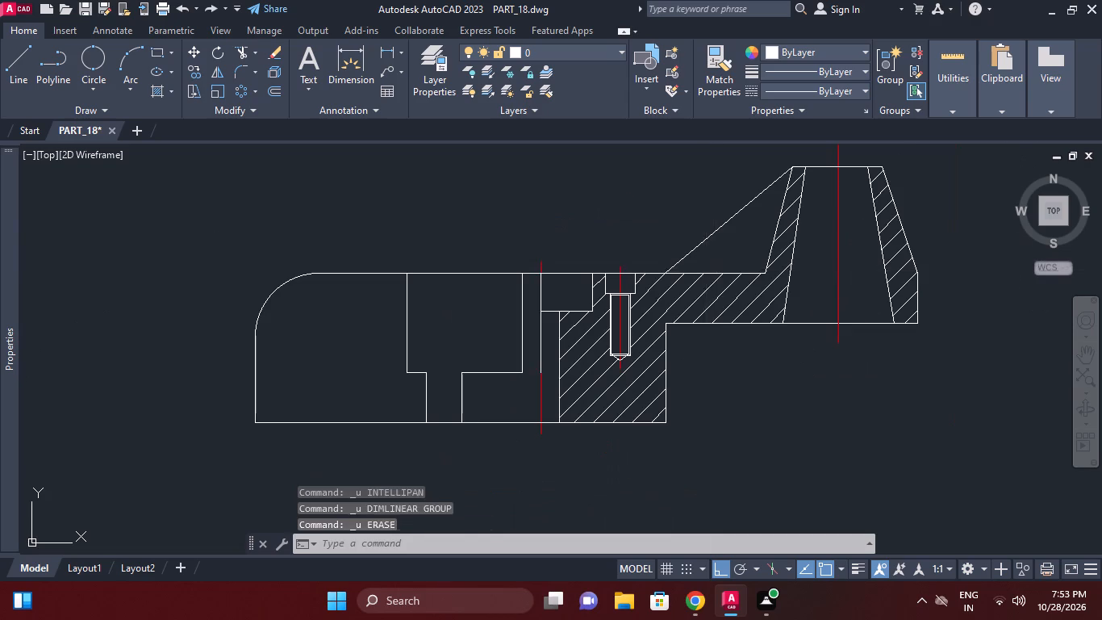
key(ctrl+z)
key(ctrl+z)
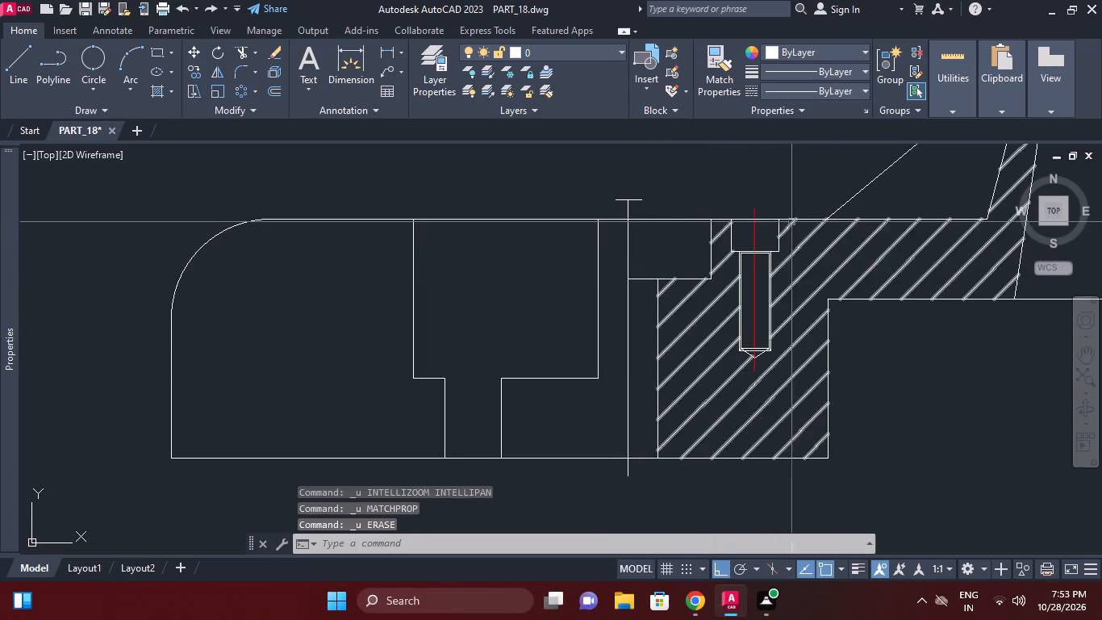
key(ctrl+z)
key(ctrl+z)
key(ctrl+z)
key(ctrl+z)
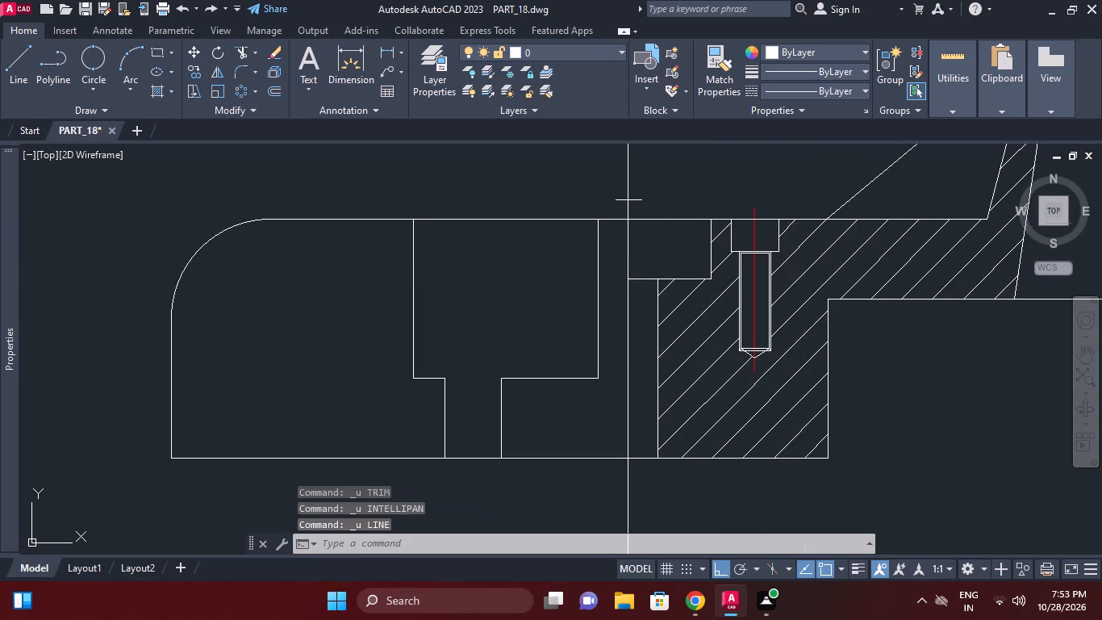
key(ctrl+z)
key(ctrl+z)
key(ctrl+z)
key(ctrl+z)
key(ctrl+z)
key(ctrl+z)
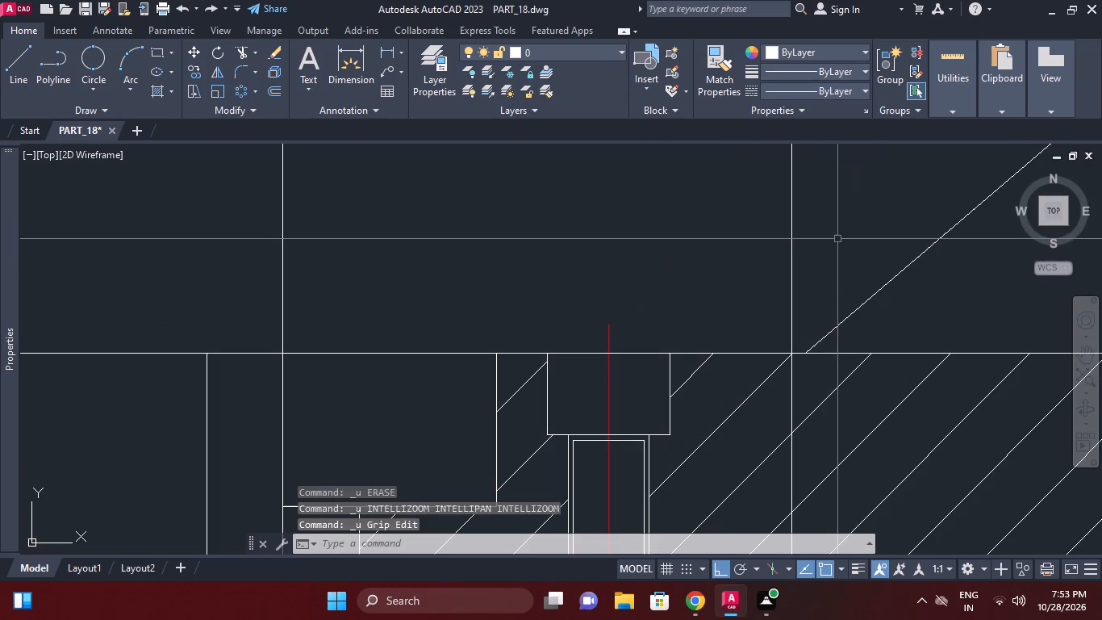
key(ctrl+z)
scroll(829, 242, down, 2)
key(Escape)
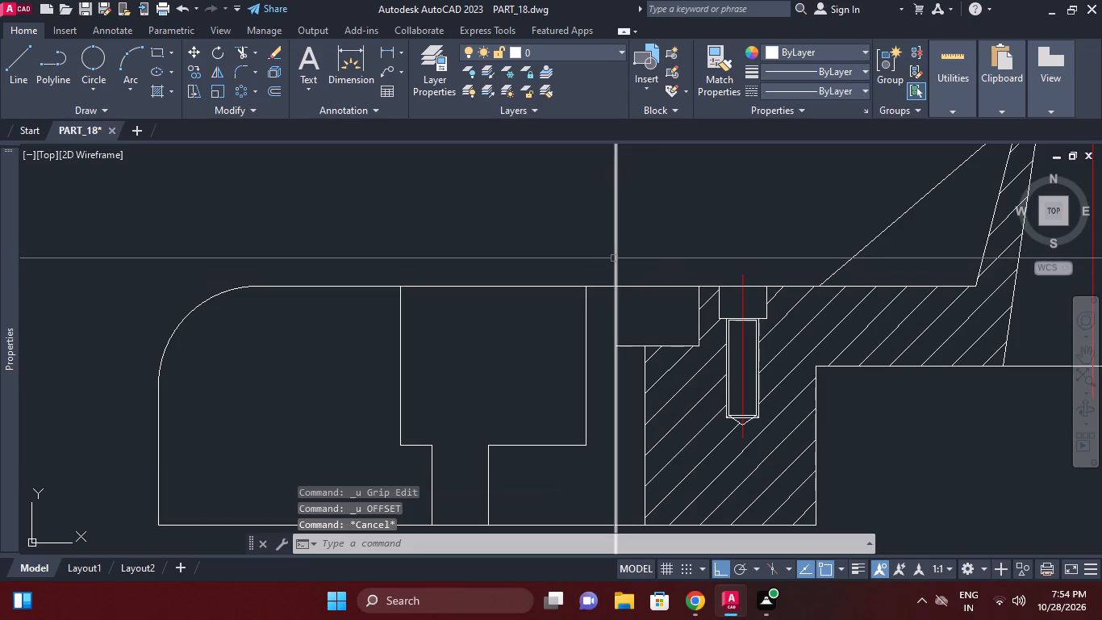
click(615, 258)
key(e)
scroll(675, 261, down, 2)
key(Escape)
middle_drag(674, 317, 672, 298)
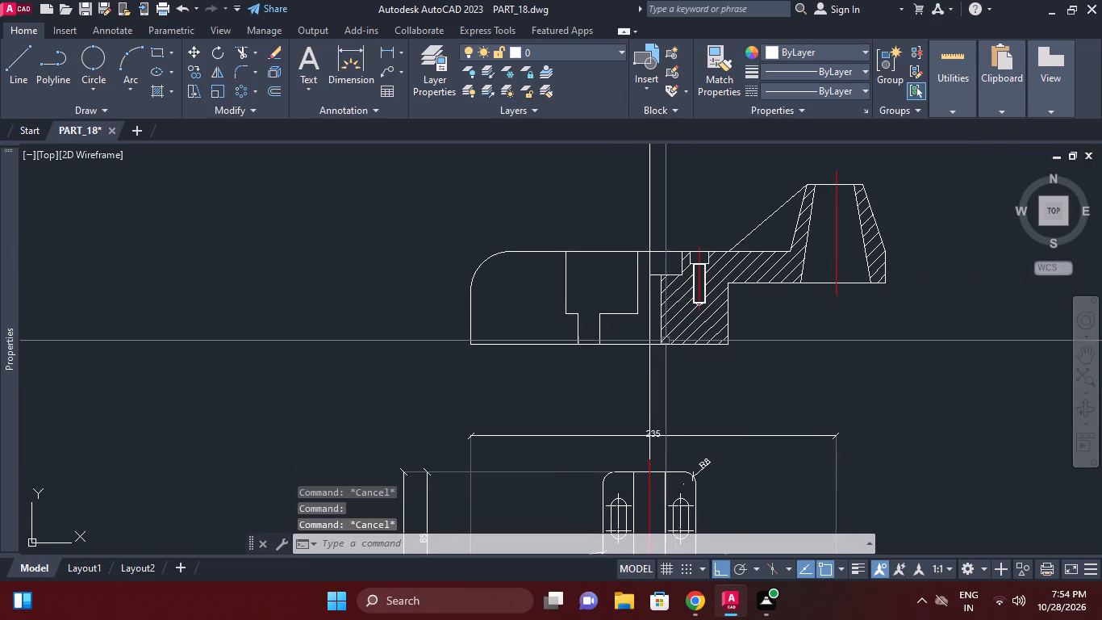
Draw short horizontal lines across the vertical construction line just below and just above the section view.
scroll(663, 343, up, 2)
key(l)
key(space)
click(617, 363)
click(651, 362)
key(space)
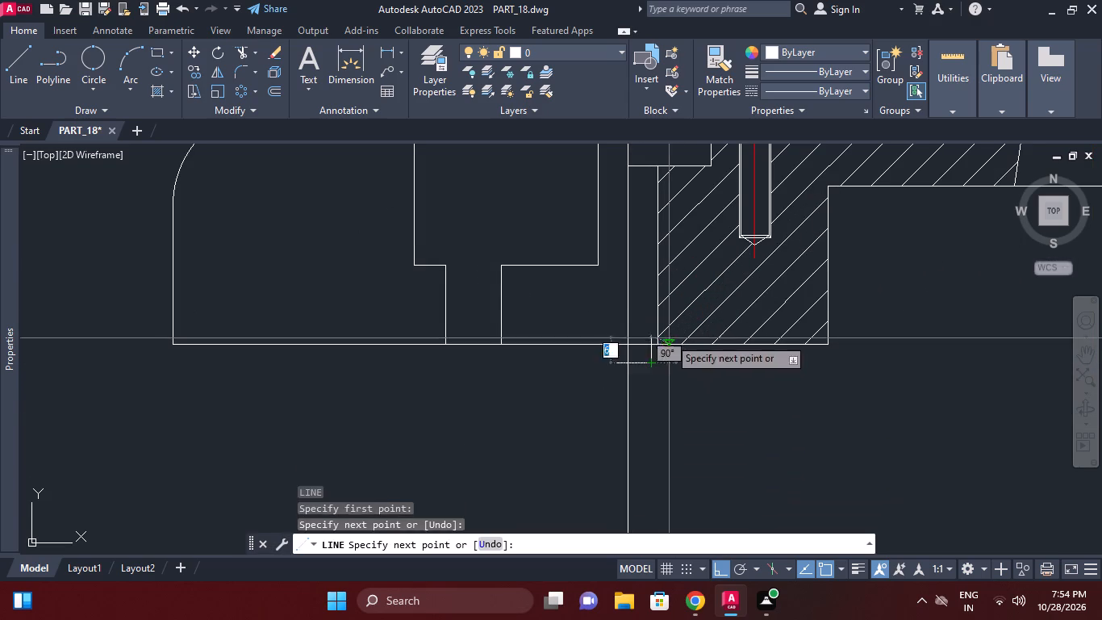
middle_drag(669, 349, 670, 397)
middle_drag(646, 249, 657, 366)
key(space)
click(628, 254)
click(657, 250)
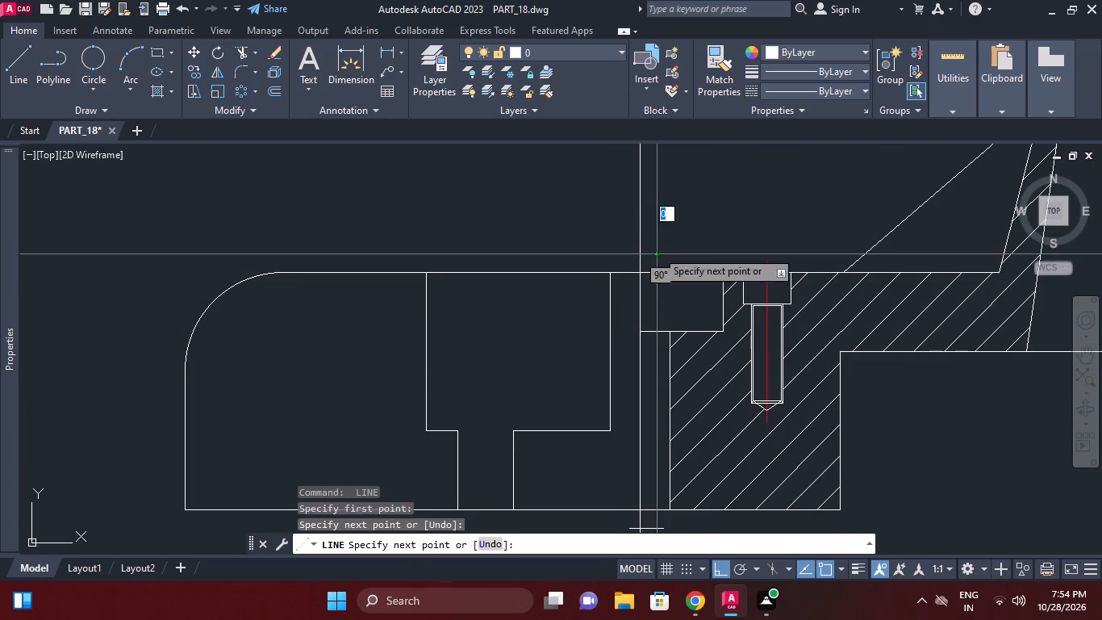
Trim the vertical construction line beyond the short horizontal lines above and below the section view.
key(space)
scroll(681, 245, up, 1)
key(t)
key(r)
key(space)
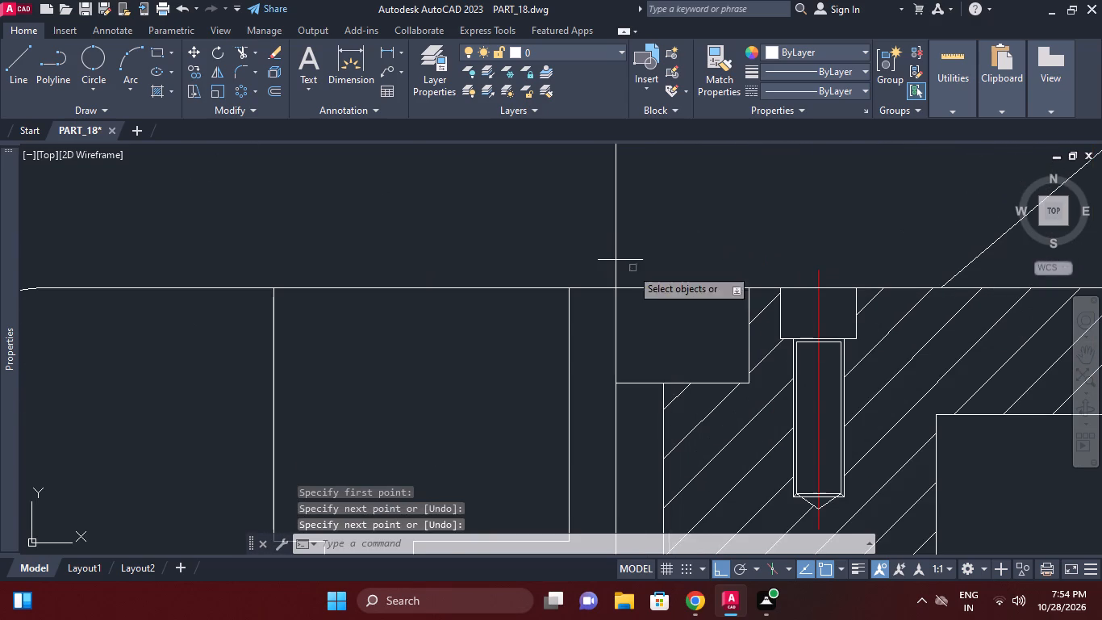
click(624, 260)
middle_drag(661, 271, 665, 206)
scroll(662, 266, down, 1)
middle_drag(685, 406, 695, 300)
scroll(655, 380, up, 1)
click(657, 362)
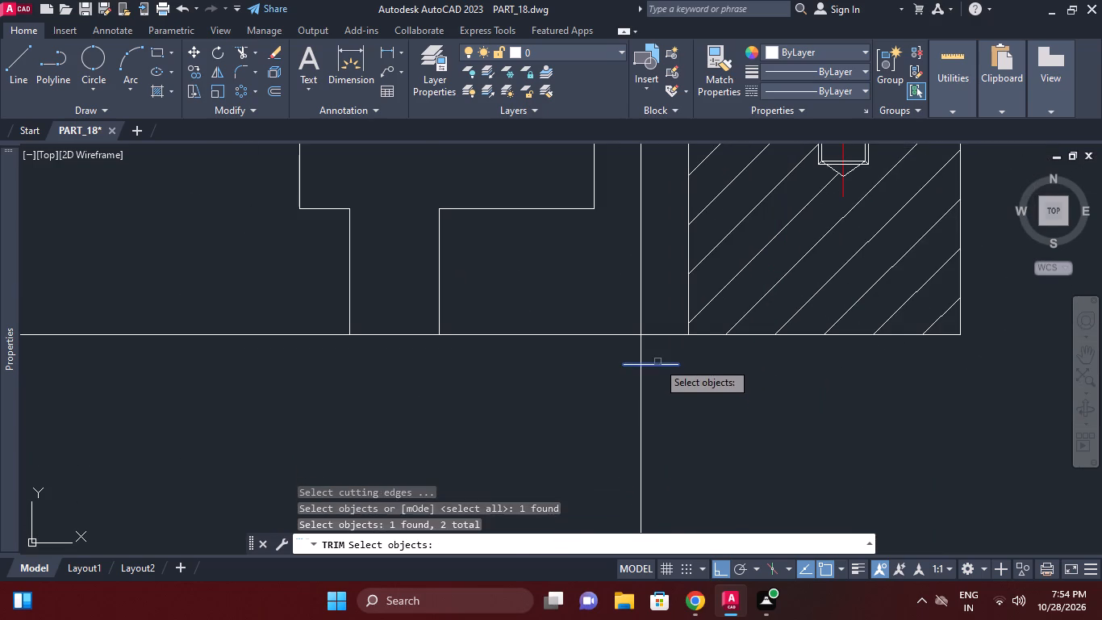
key(space)
click(660, 417)
click(624, 417)
scroll(681, 363, down, 1)
middle_drag(681, 371, 679, 469)
middle_drag(644, 279, 643, 406)
click(675, 273)
click(633, 266)
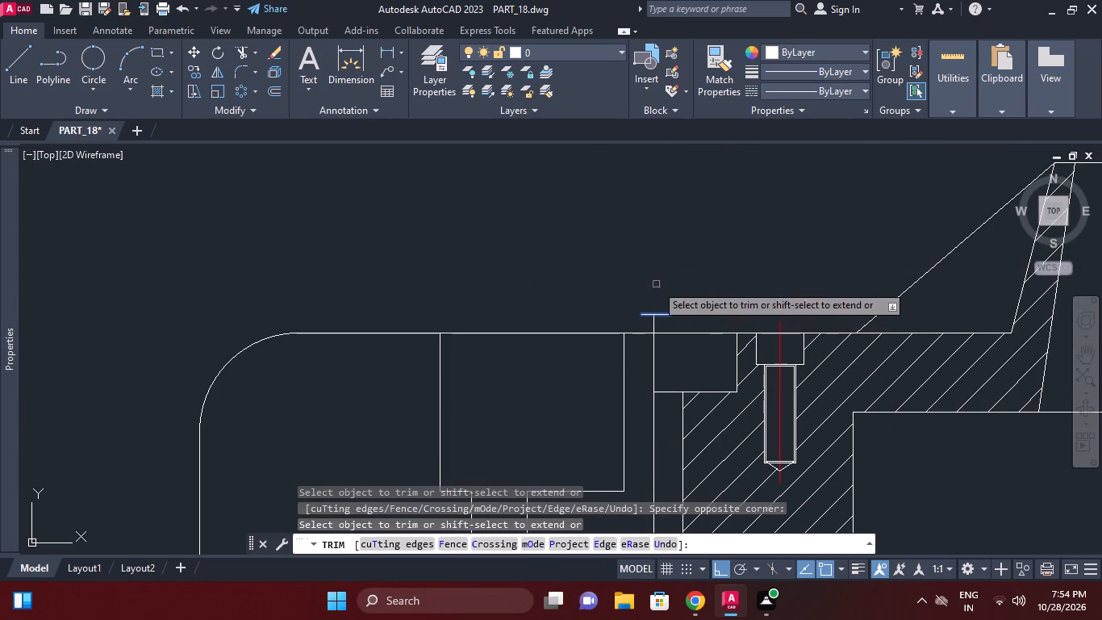
key(Escape)
Erase the two short horizontal helper lines above and below the section view.
click(669, 316)
key(r)
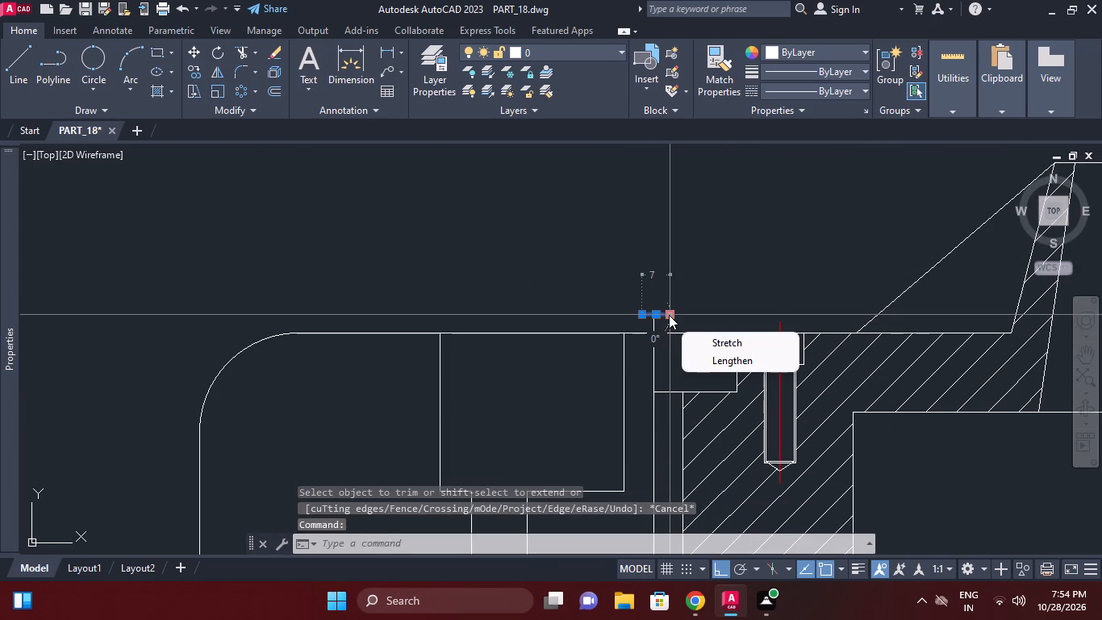
key(Escape)
key(e)
key(space)
middle_drag(686, 327, 700, 235)
key(space)
middle_drag(728, 492, 712, 418)
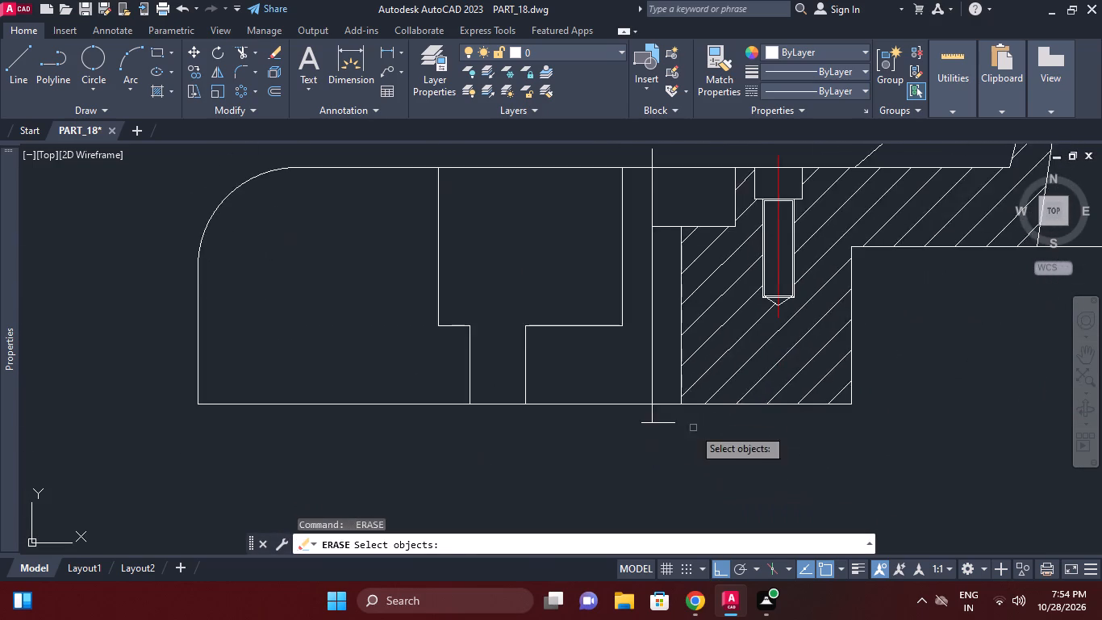
scroll(686, 428, up, 1)
click(680, 420)
click(644, 422)
key(space)
Match the trimmed vertical line's properties to the red centreline of the screw hole in the section view.
scroll(687, 407, down, 2)
middle_drag(687, 407, 685, 438)
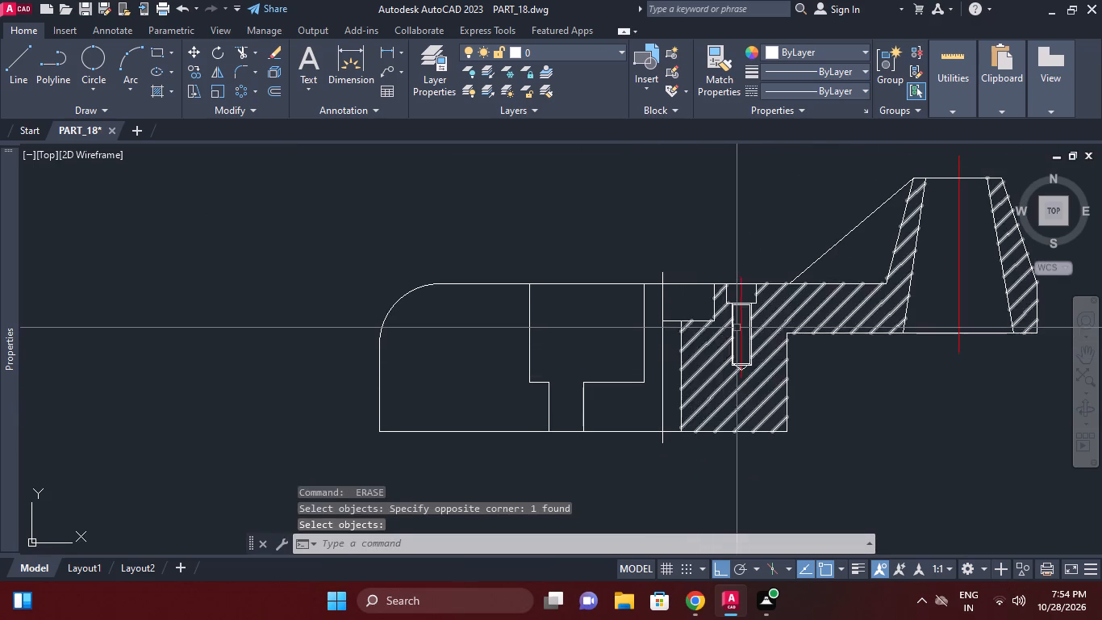
click(740, 325)
key(m)
key(a)
key(space)
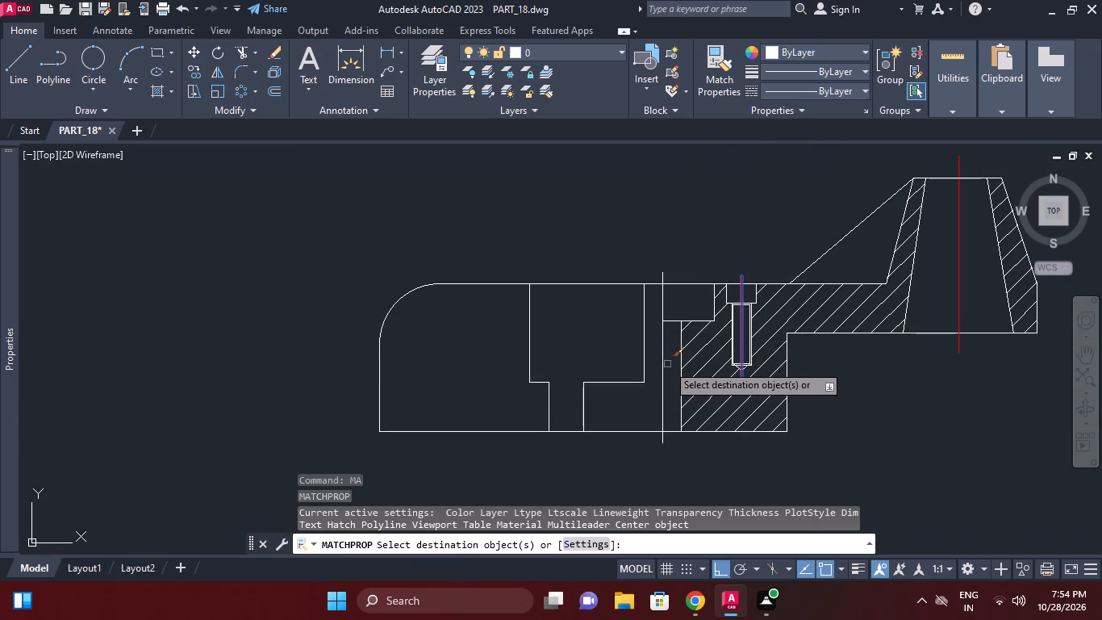
click(667, 363)
click(662, 341)
right_click(662, 341)
click(706, 347)
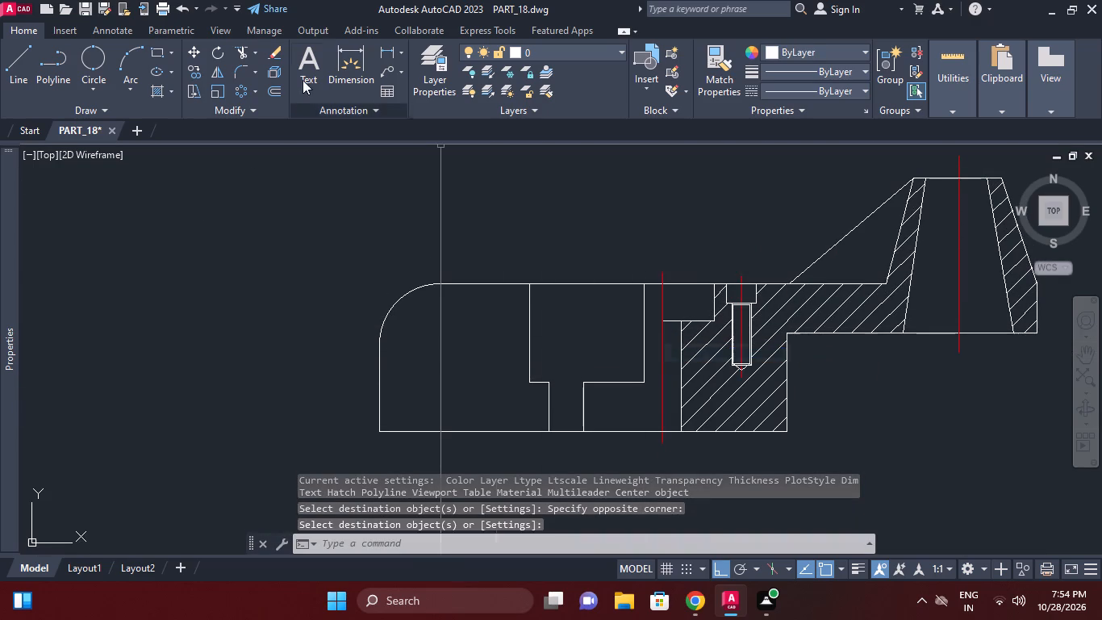
Dimension the horizontal distance from the red axis centreline's upper end to the foot of the slanted rib line.
click(384, 55)
click(662, 274)
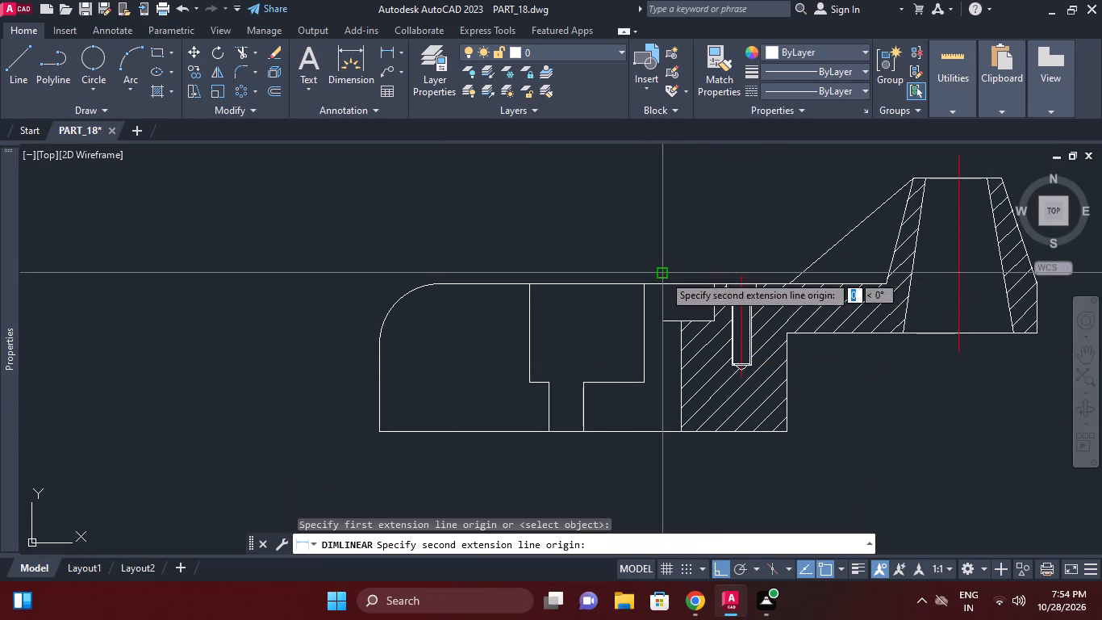
click(795, 286)
click(749, 232)
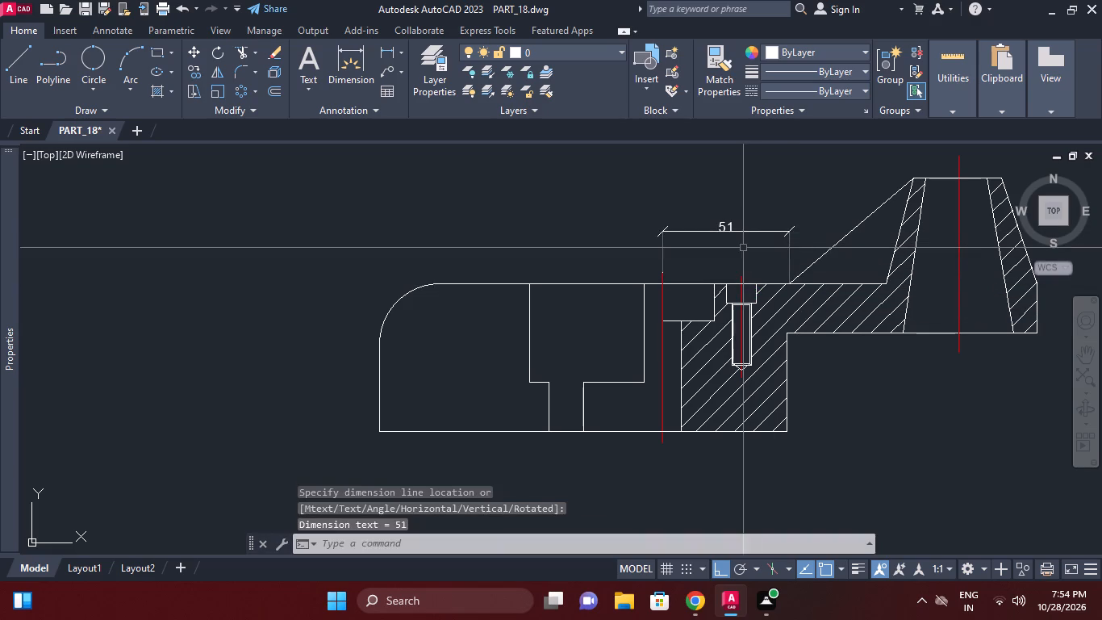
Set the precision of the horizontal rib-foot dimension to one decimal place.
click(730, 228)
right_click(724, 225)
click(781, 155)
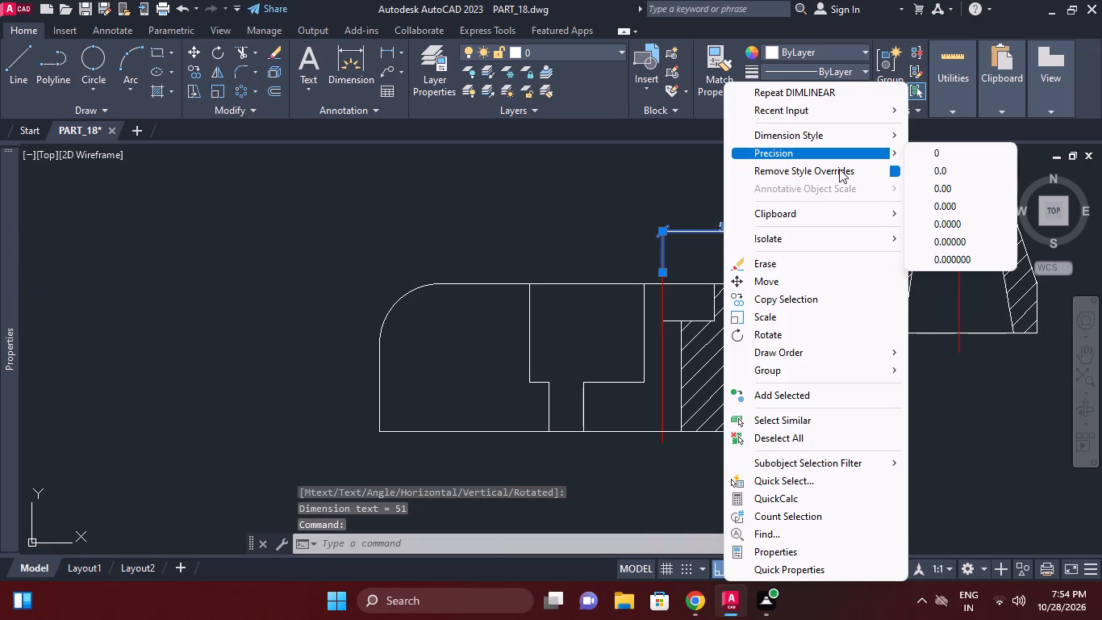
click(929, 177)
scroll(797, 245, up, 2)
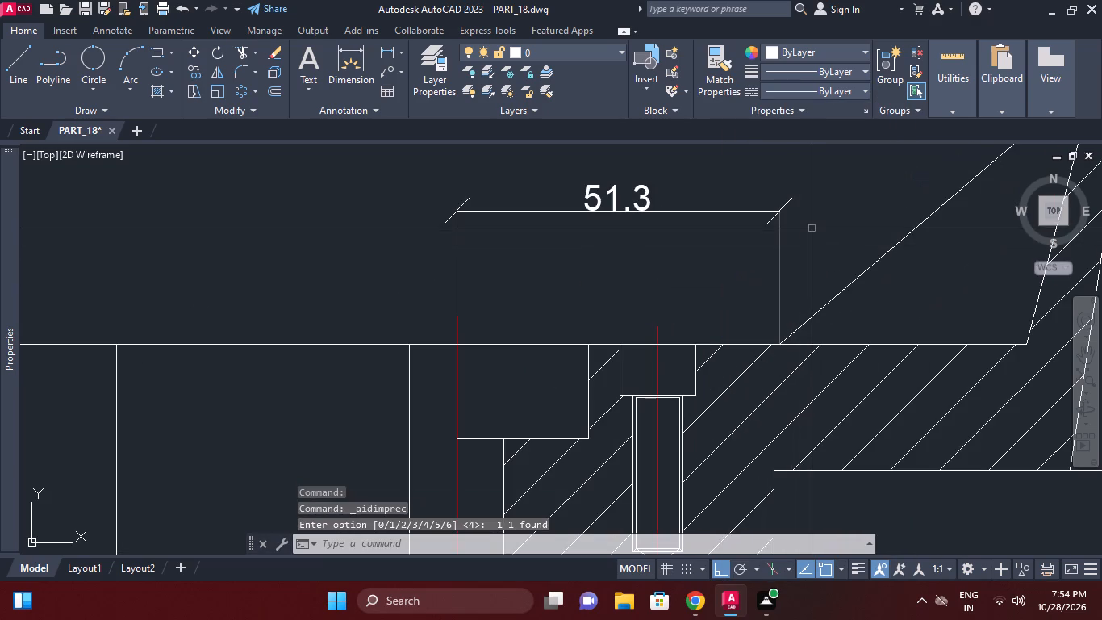
Stretch the horizontal rib-foot dimension's line down closer to the section view.
click(810, 186)
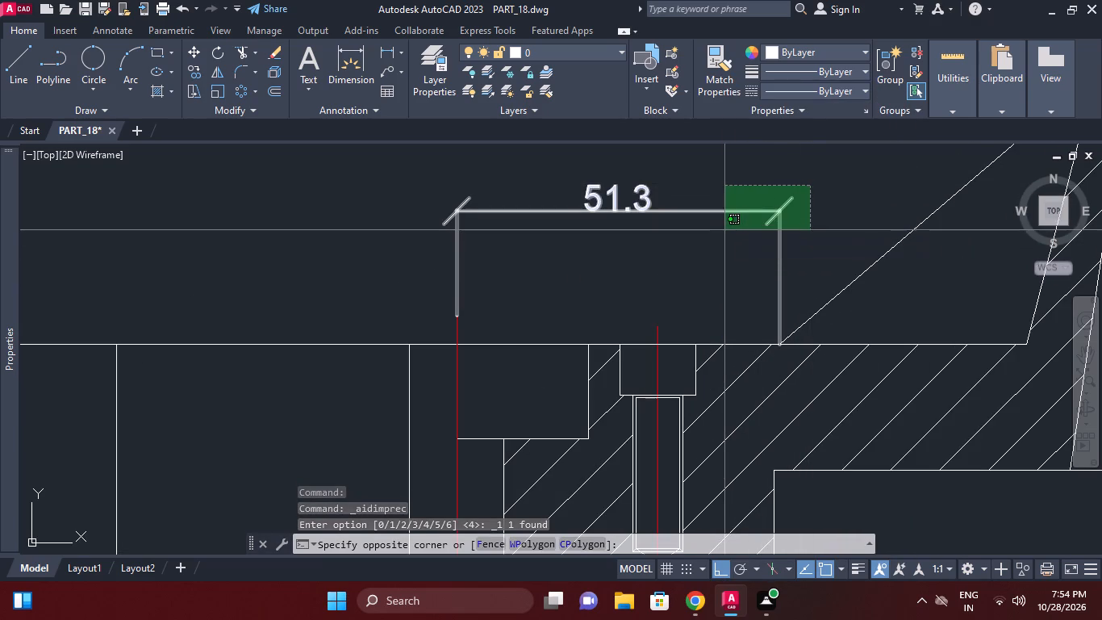
click(724, 230)
key(s)
key(space)
click(720, 279)
click(716, 322)
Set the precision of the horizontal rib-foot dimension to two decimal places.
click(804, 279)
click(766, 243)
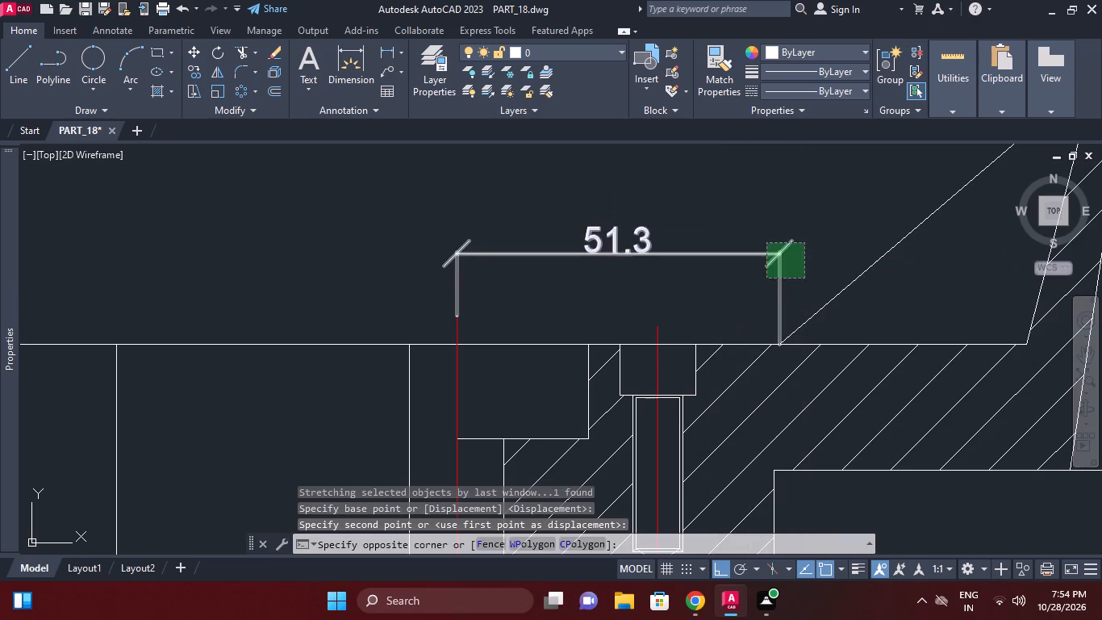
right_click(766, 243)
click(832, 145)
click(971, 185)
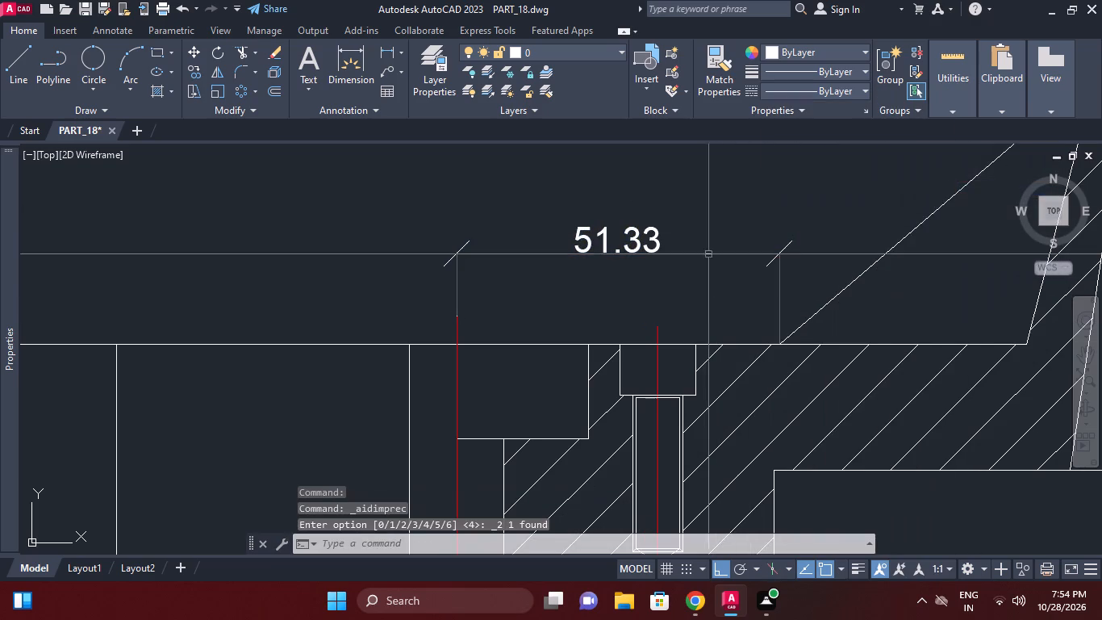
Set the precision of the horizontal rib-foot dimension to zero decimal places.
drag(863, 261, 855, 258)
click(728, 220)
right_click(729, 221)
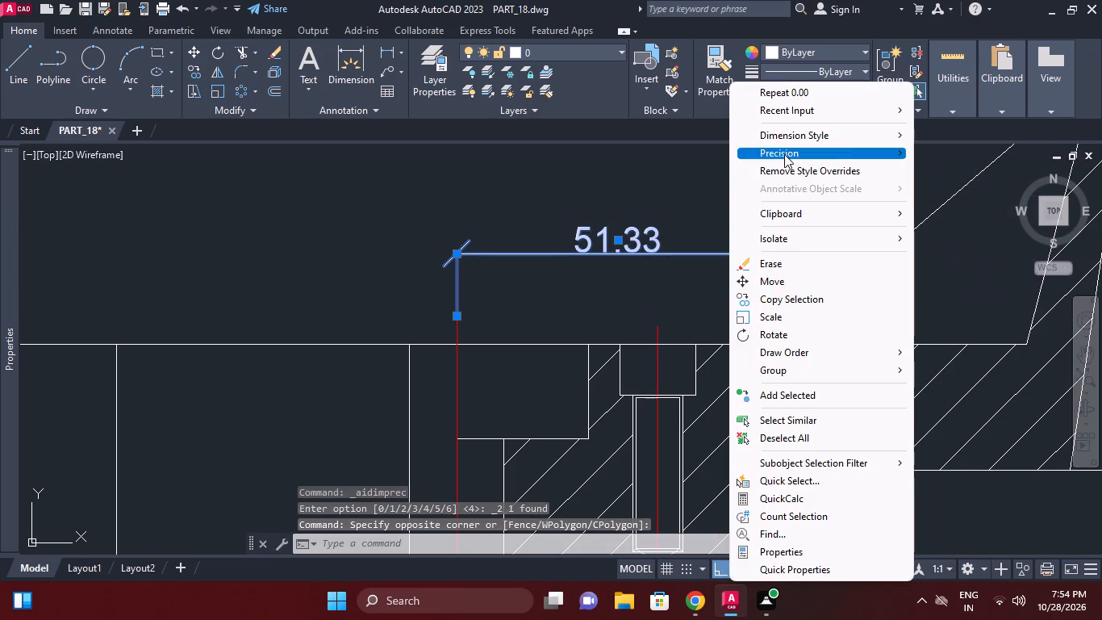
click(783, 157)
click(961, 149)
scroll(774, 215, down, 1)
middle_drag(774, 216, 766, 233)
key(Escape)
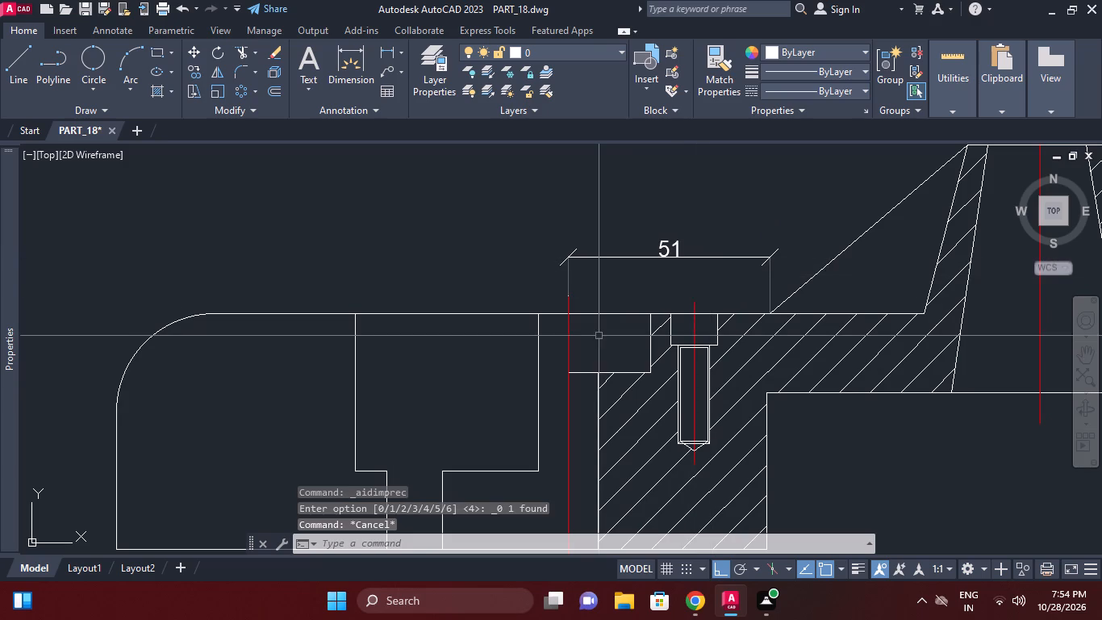
Draw a vertical construction line through the upper end of the plan view's red centreline, along the section view's axis.
key(x)
text(L)
key(space)
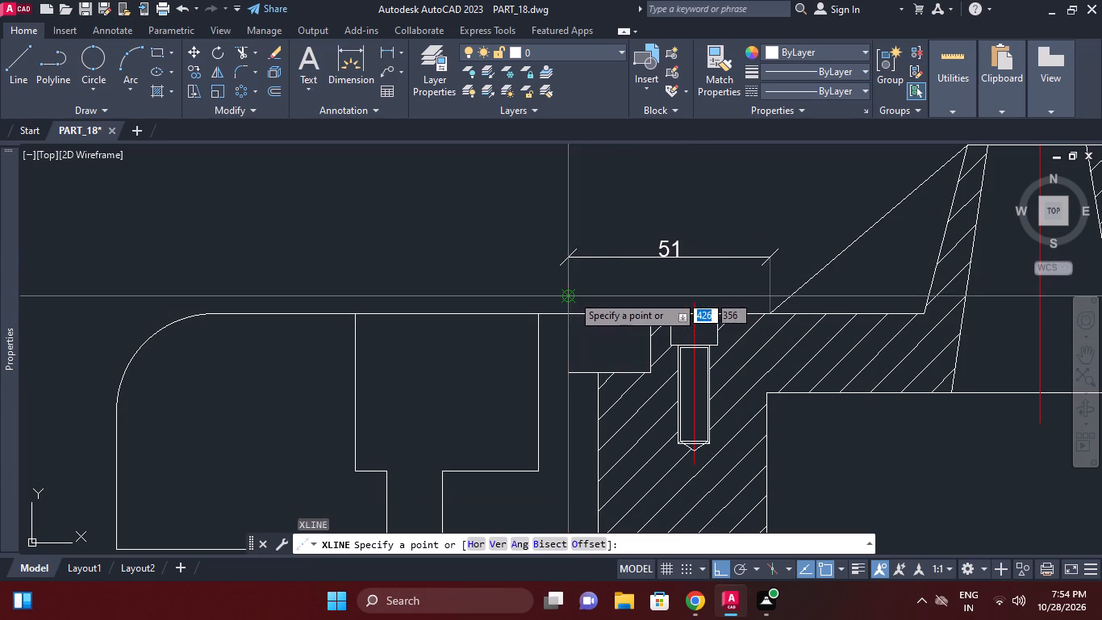
scroll(659, 307, down, 1)
middle_drag(658, 306, 655, 283)
middle_drag(650, 310, 644, 250)
middle_drag(637, 350, 639, 271)
middle_drag(630, 333, 626, 292)
key(v)
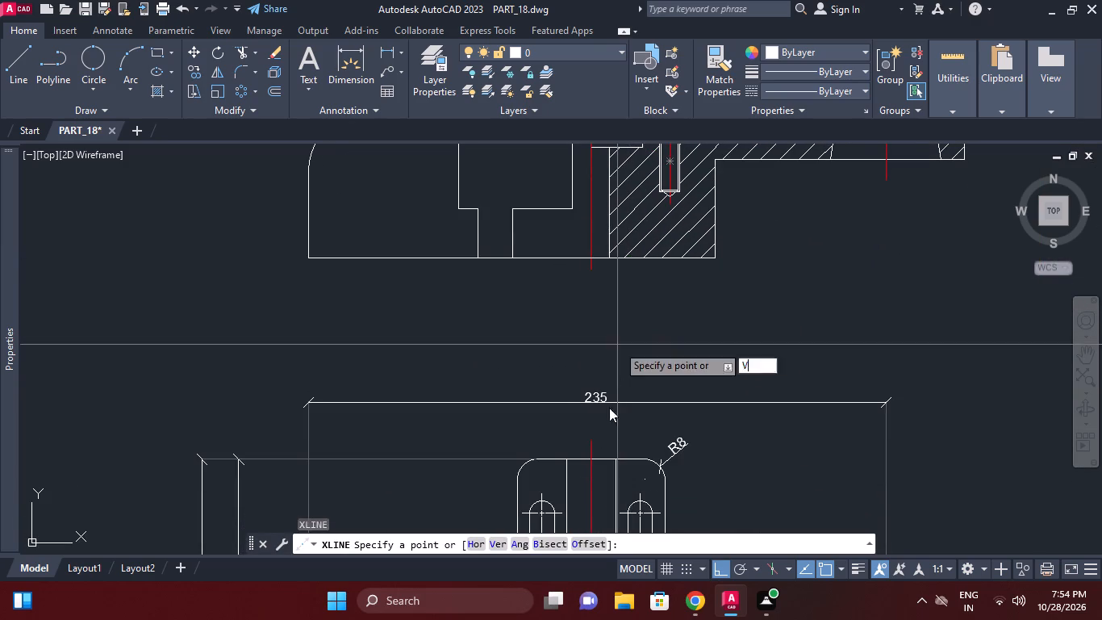
key(space)
click(594, 450)
scroll(602, 271, up, 2)
middle_drag(605, 273, 638, 487)
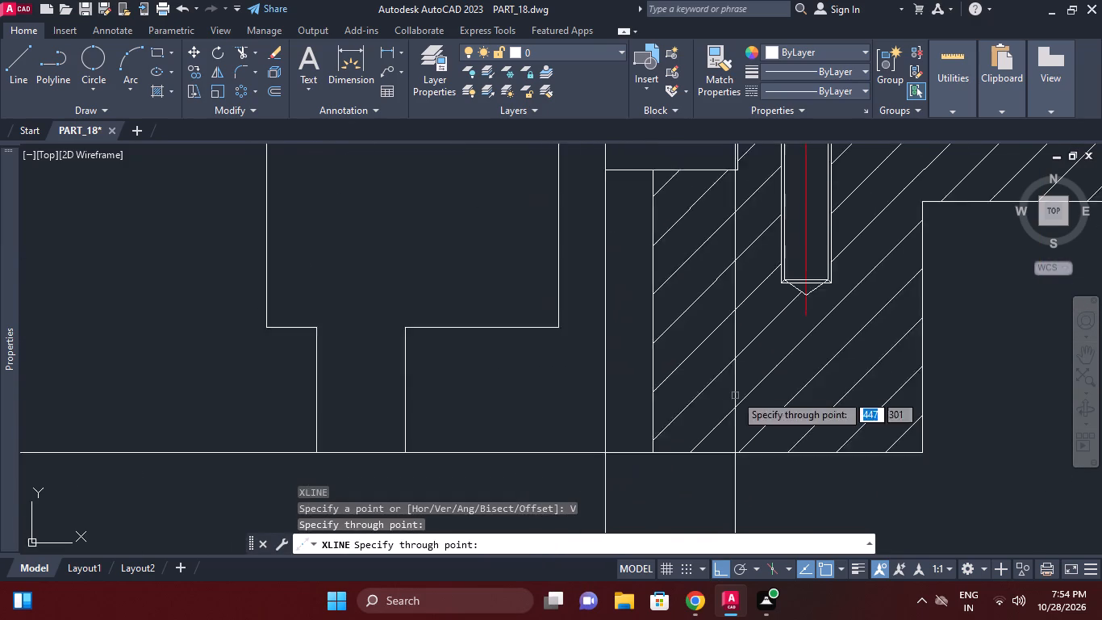
scroll(735, 393, down, 2)
middle_click(735, 393)
Offset the vertical construction line by 50.5 toward the foot of the slanted rib line.
key(Escape)
text(O)
key(space)
text(50.5)
key(Return)
click(683, 319)
click(722, 307)
scroll(878, 278, up, 2)
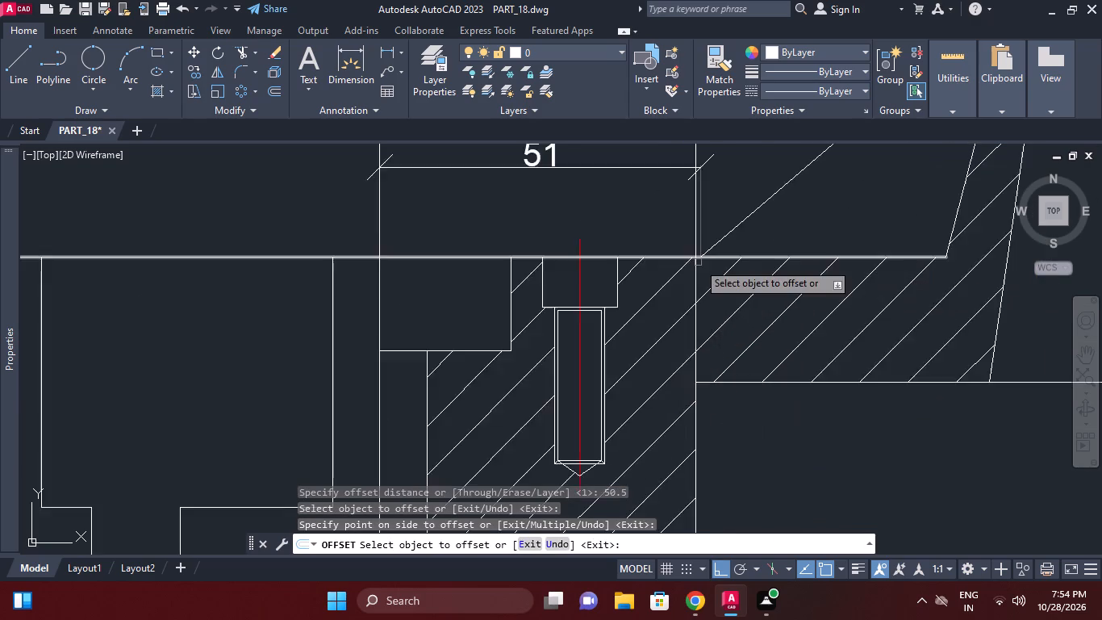
Stretch the slanted rib line's lower end onto the offset construction line at the section's top edge.
scroll(698, 263, up, 3)
key(Escape)
click(740, 235)
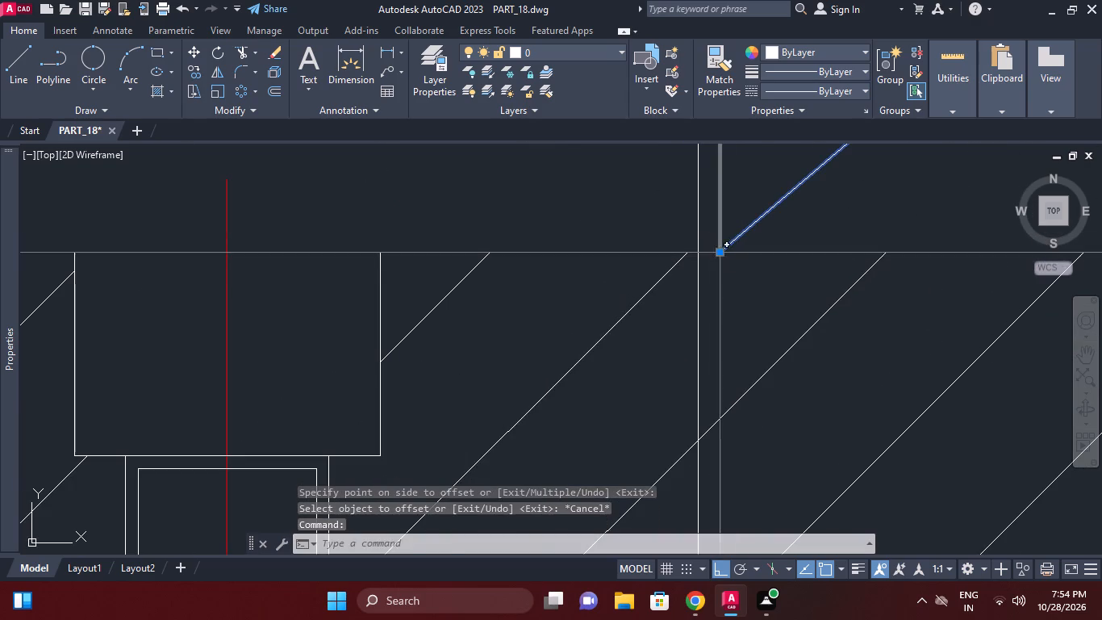
click(718, 251)
click(694, 251)
middle_drag(736, 258, 746, 318)
scroll(737, 270, down, 5)
middle_click(745, 287)
key(Escape)
scroll(758, 254, up, 1)
middle_drag(758, 254, 757, 265)
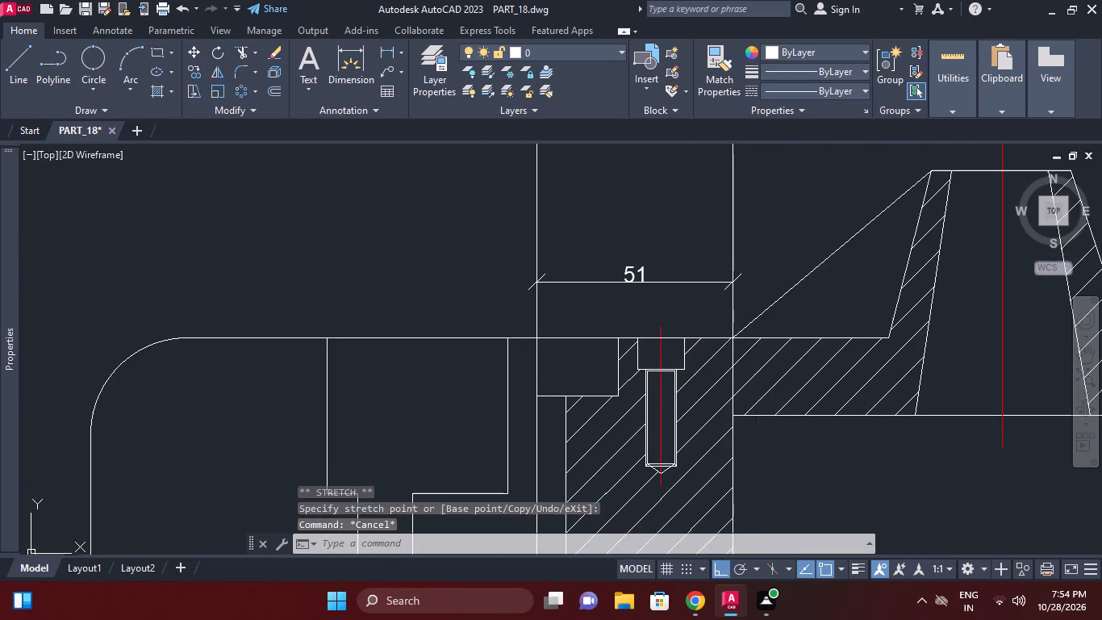
Erase the offset construction line at the rib's foot.
key(e)
key(space)
click(735, 196)
right_click(734, 195)
Set the precision of the horizontal rib-foot dimension to one decimal place.
drag(674, 264, 666, 270)
click(620, 283)
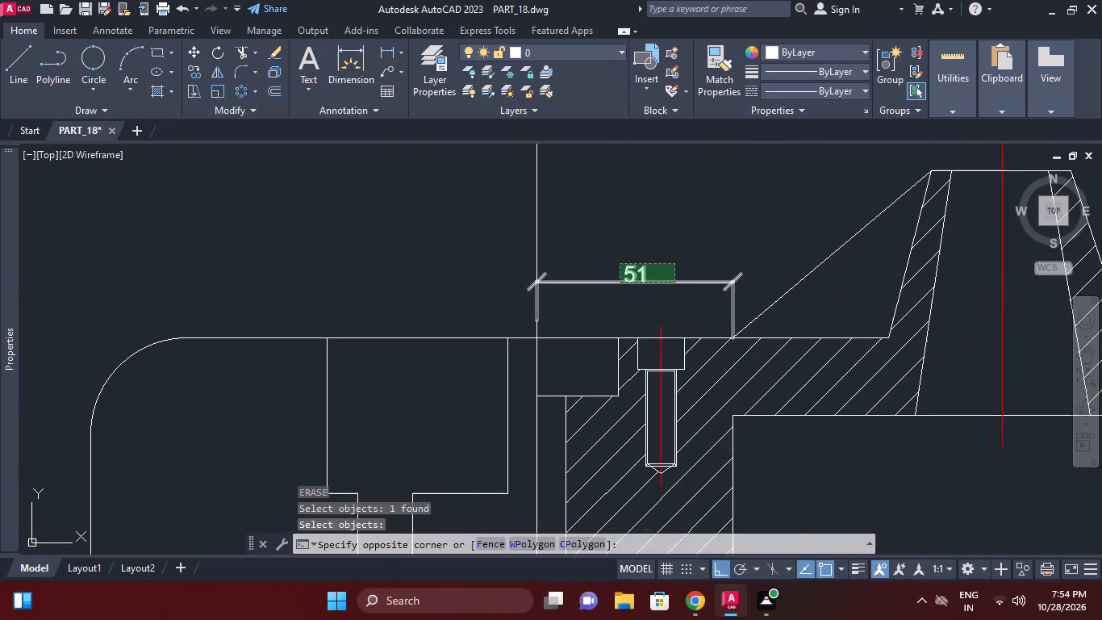
right_click(619, 283)
click(693, 153)
click(827, 173)
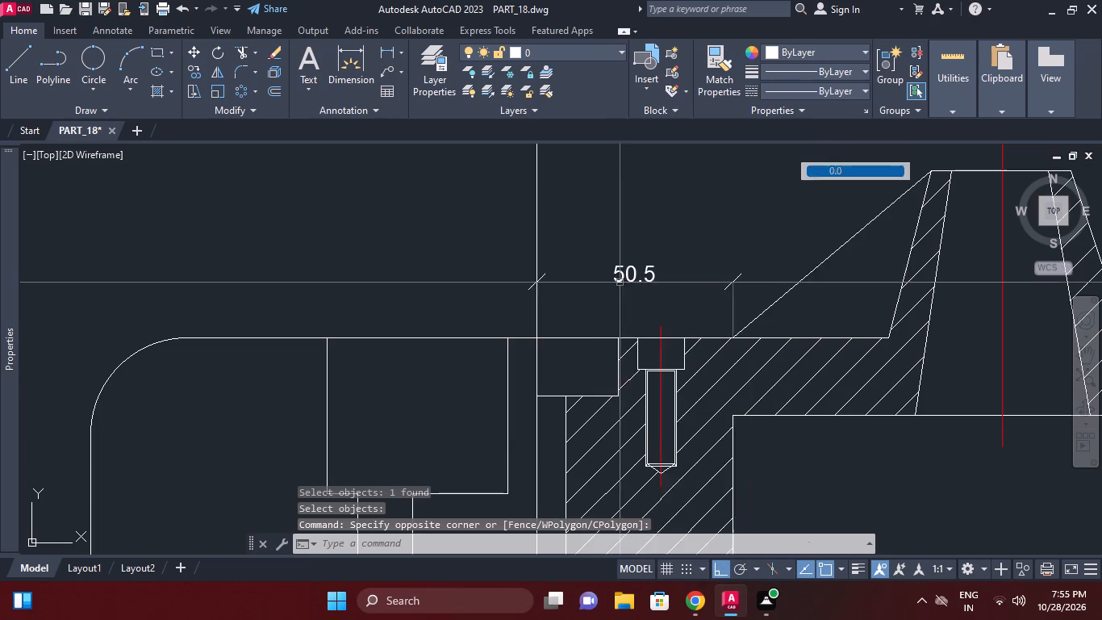
Erase the remaining vertical construction line running along the section view's axis.
scroll(713, 199, down, 1)
middle_drag(713, 199, 716, 212)
click(620, 208)
click(585, 171)
right_click(585, 171)
click(628, 266)
Dimension the vertical depth of the screw hole's counterbore, placing the dimension beside it within the hatched area.
middle_click(726, 271)
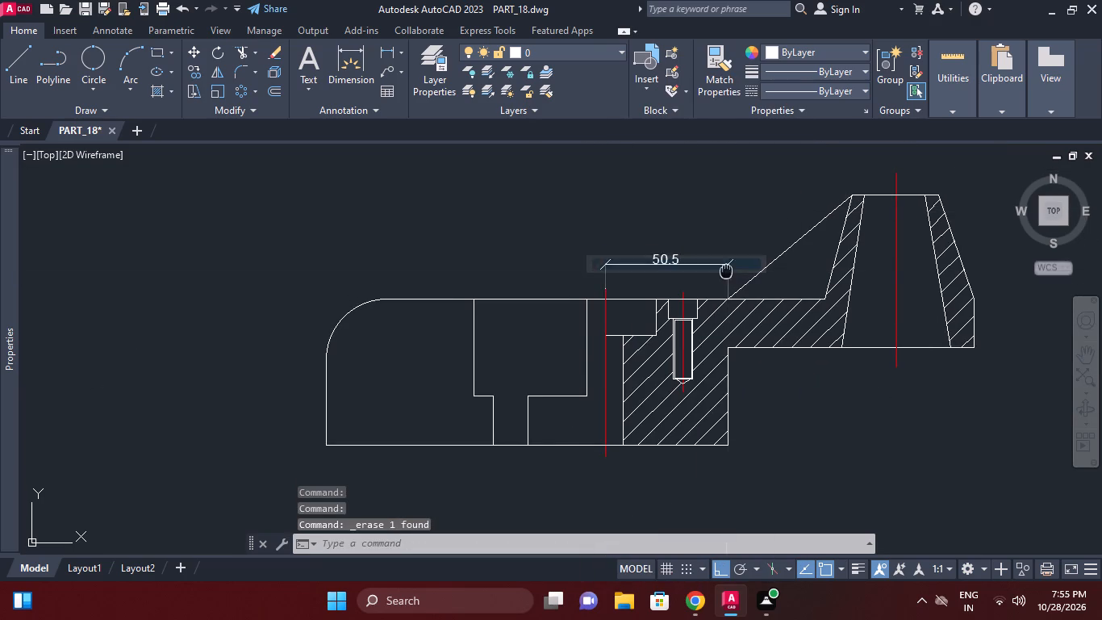
scroll(697, 300, down, 1)
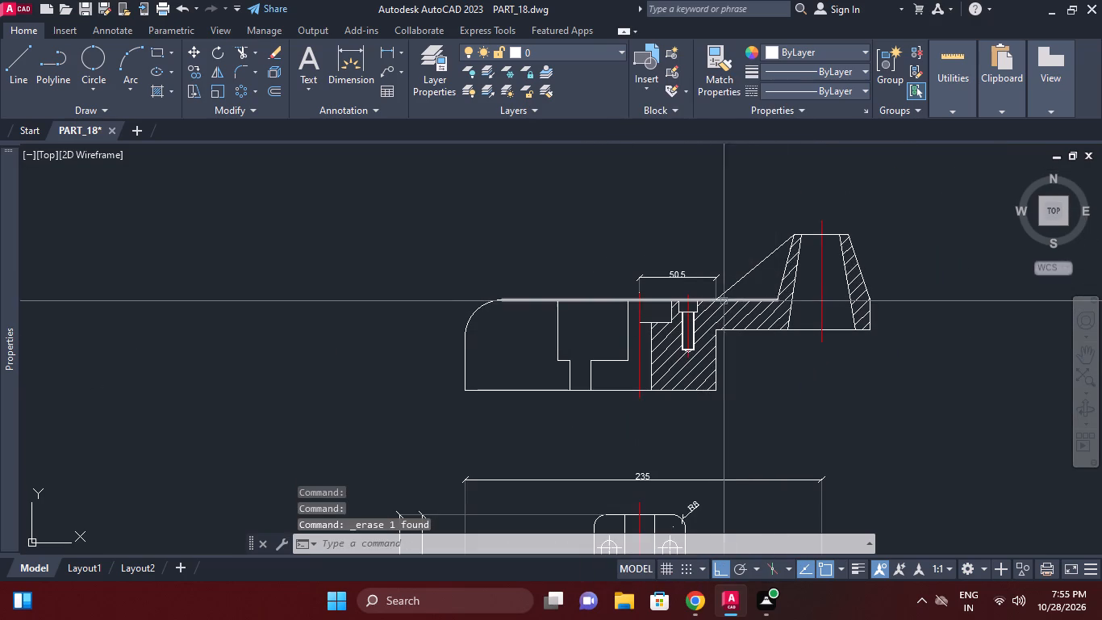
middle_click(669, 294)
scroll(668, 294, up, 1)
click(397, 51)
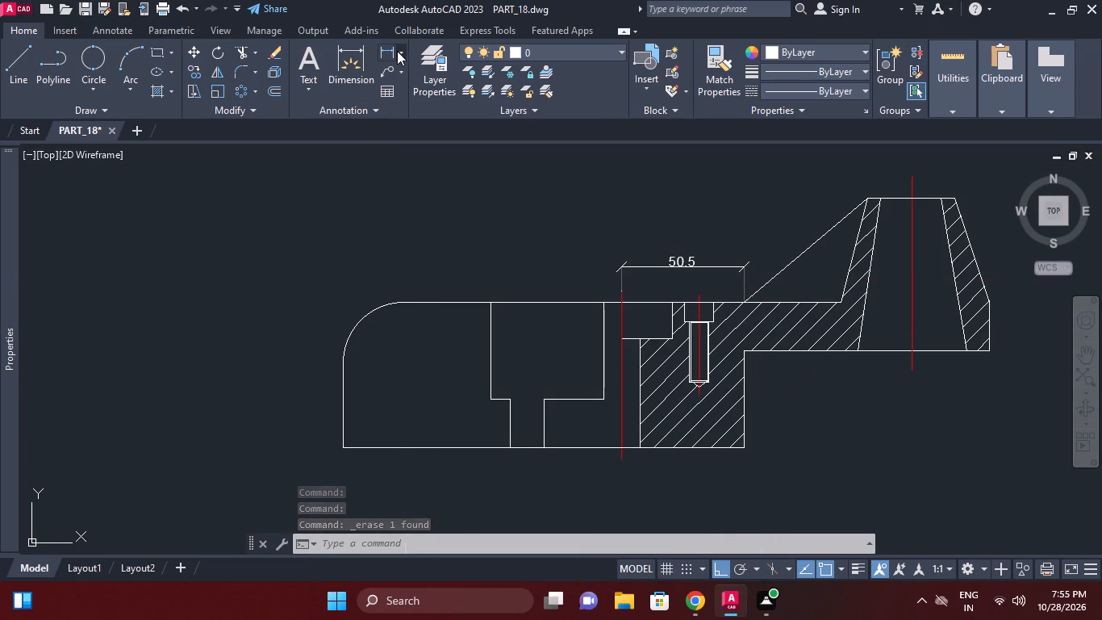
click(420, 88)
scroll(684, 296, up, 1)
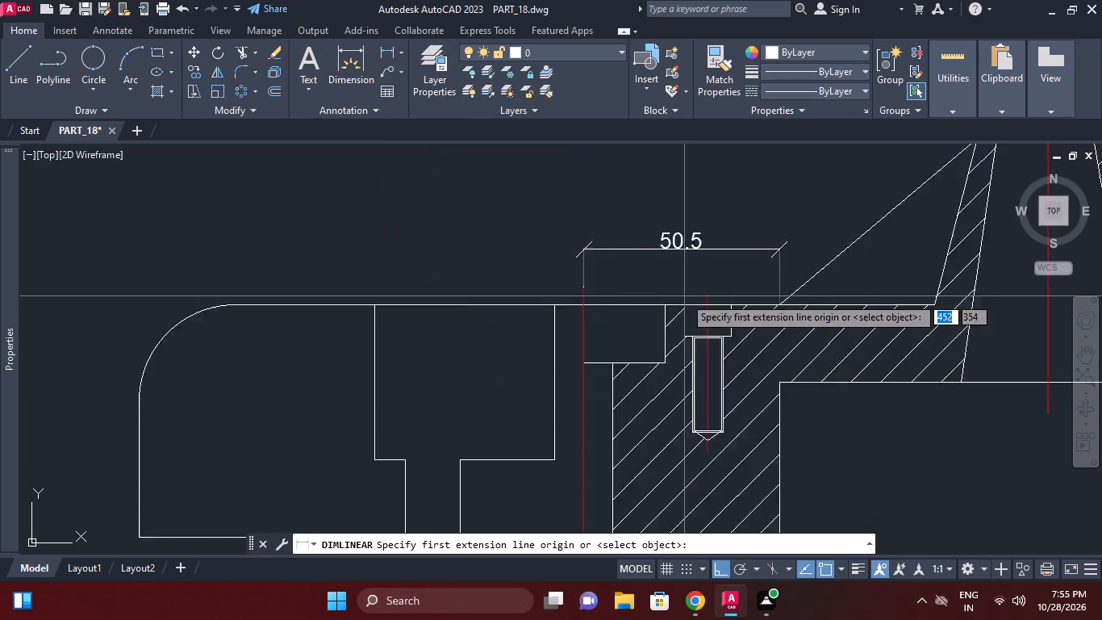
scroll(684, 296, up, 1)
click(759, 365)
click(762, 312)
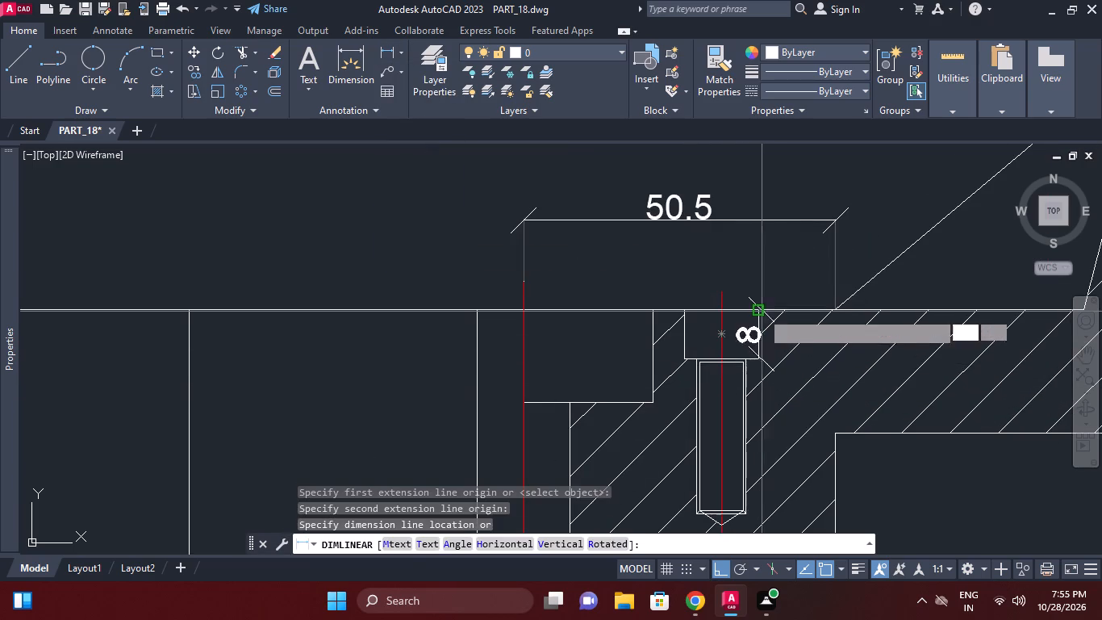
click(804, 337)
Move the counterbore depth dimension's text above the top edge and shift its dimension line slightly away from the hole.
click(791, 331)
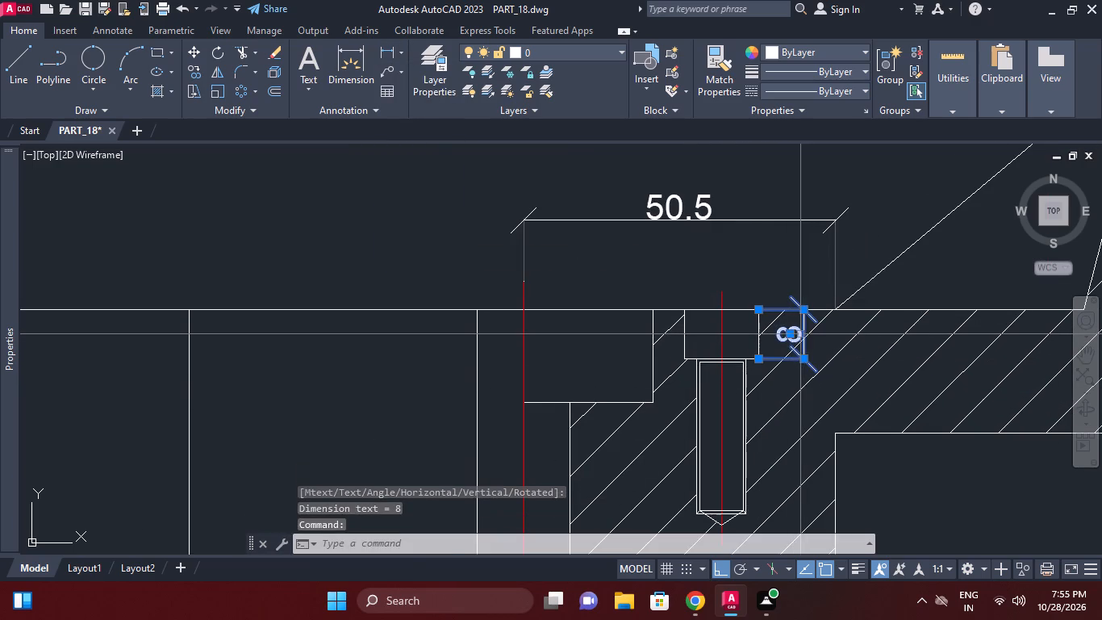
click(793, 334)
click(804, 283)
scroll(833, 278, down, 1)
scroll(818, 296, up, 1)
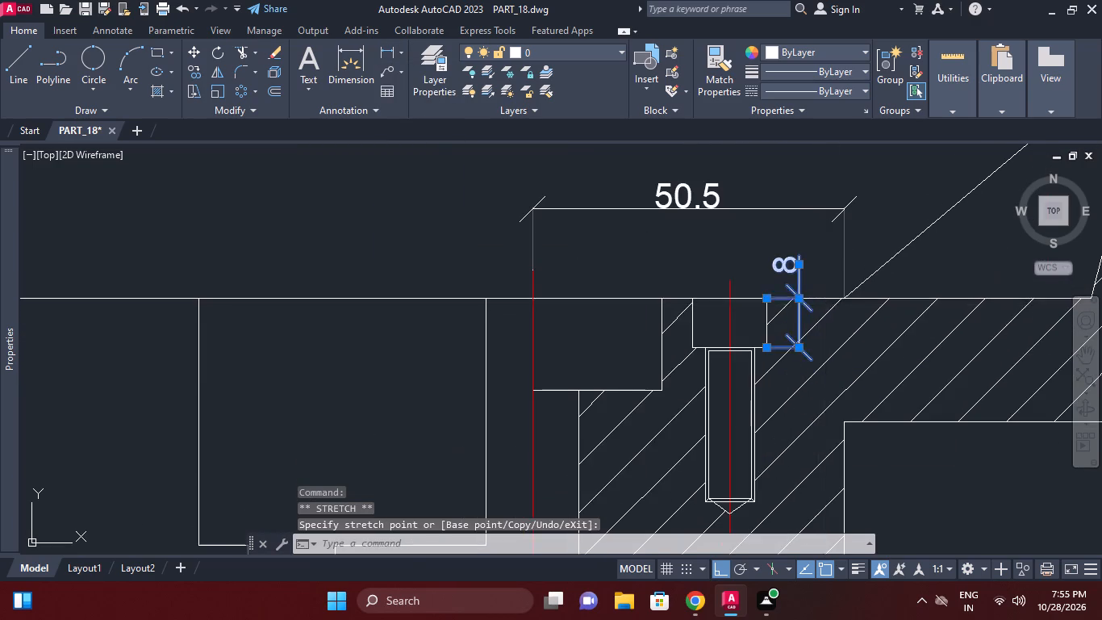
key(Escape)
click(801, 311)
click(802, 299)
click(810, 298)
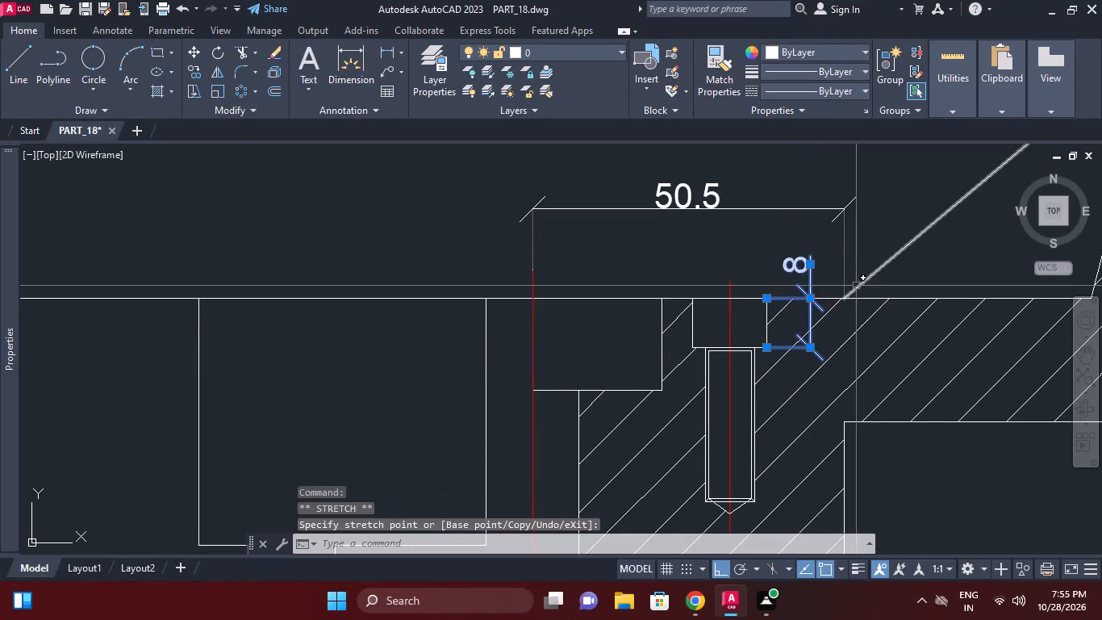
key(Escape)
Dimension the vertical depth of the screw hole below its counterbore, aligning the dimension line with the counterbore depth dimension.
scroll(856, 285, down, 1)
middle_drag(856, 285, 729, 287)
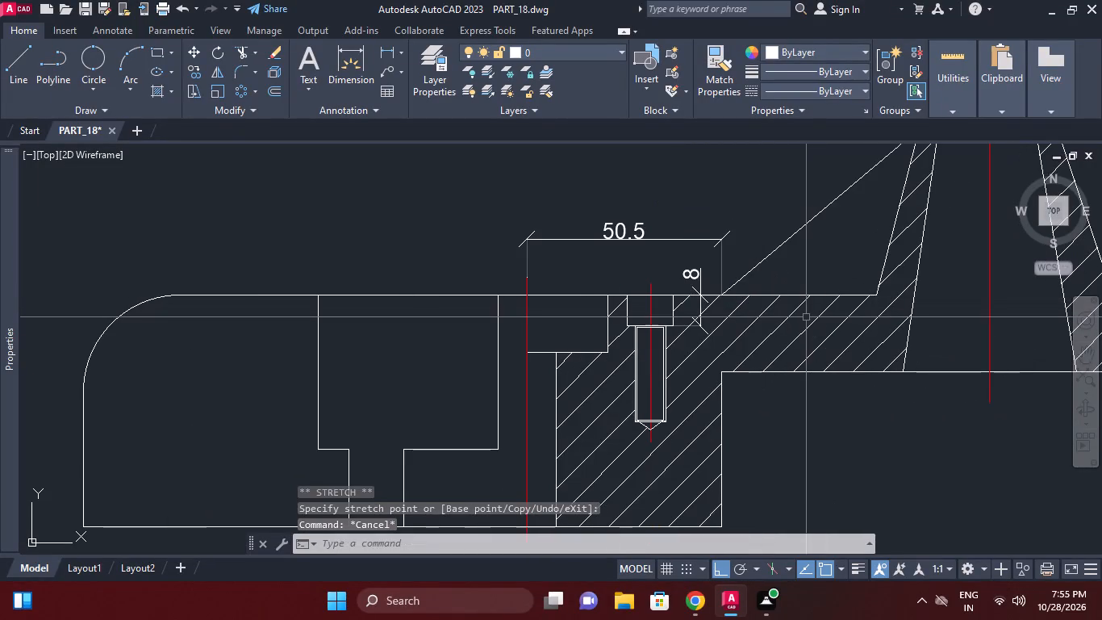
click(386, 50)
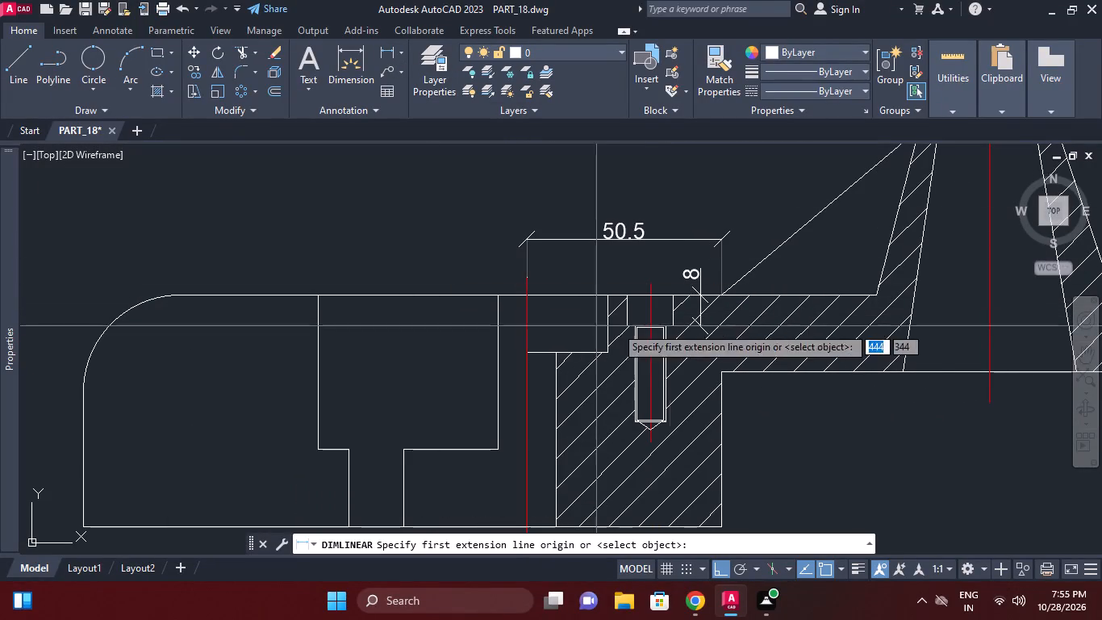
scroll(676, 335, up, 2)
click(670, 311)
middle_drag(671, 363, 678, 249)
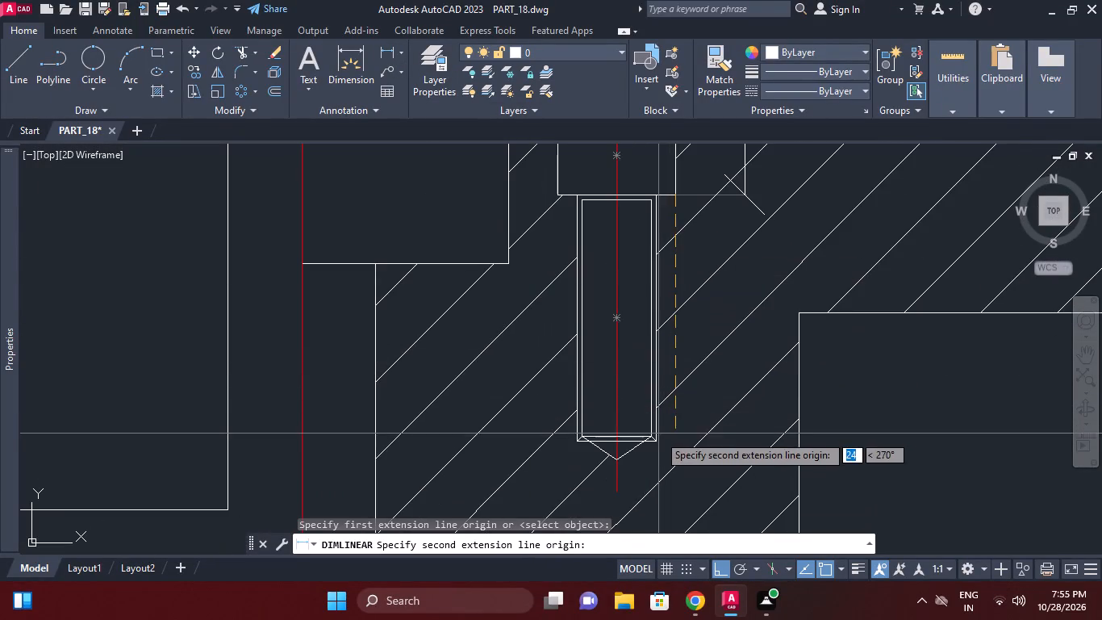
click(657, 435)
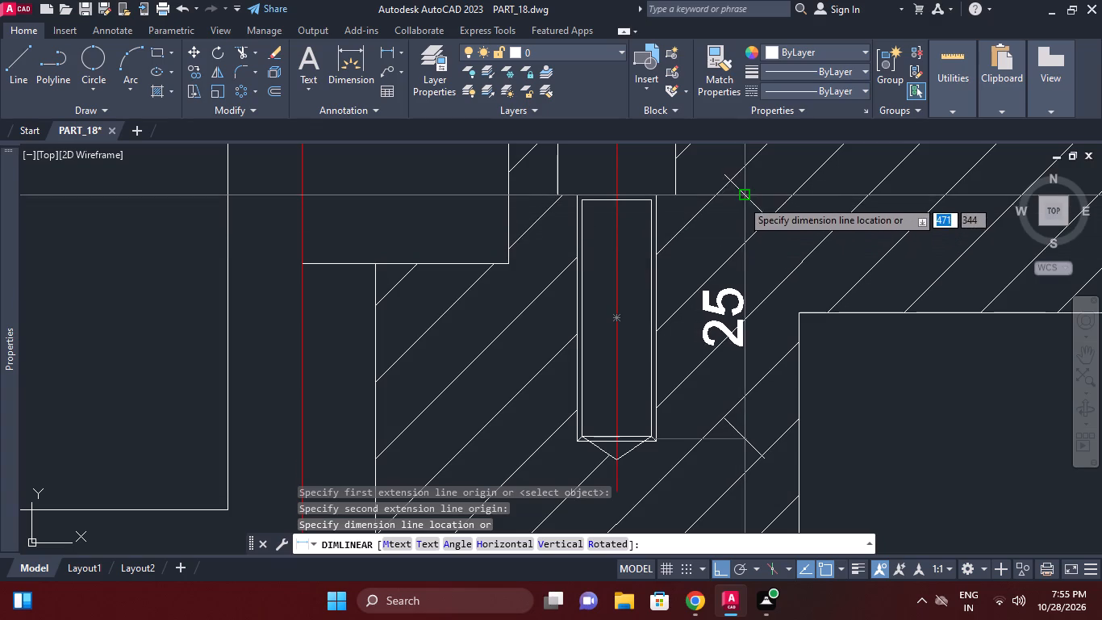
click(743, 195)
Dimension the vertical distance from the block's bottom edge to the arm's underside, placing the dimension beside the block under the arm.
middle_drag(757, 215, 715, 264)
middle_drag(781, 312, 749, 337)
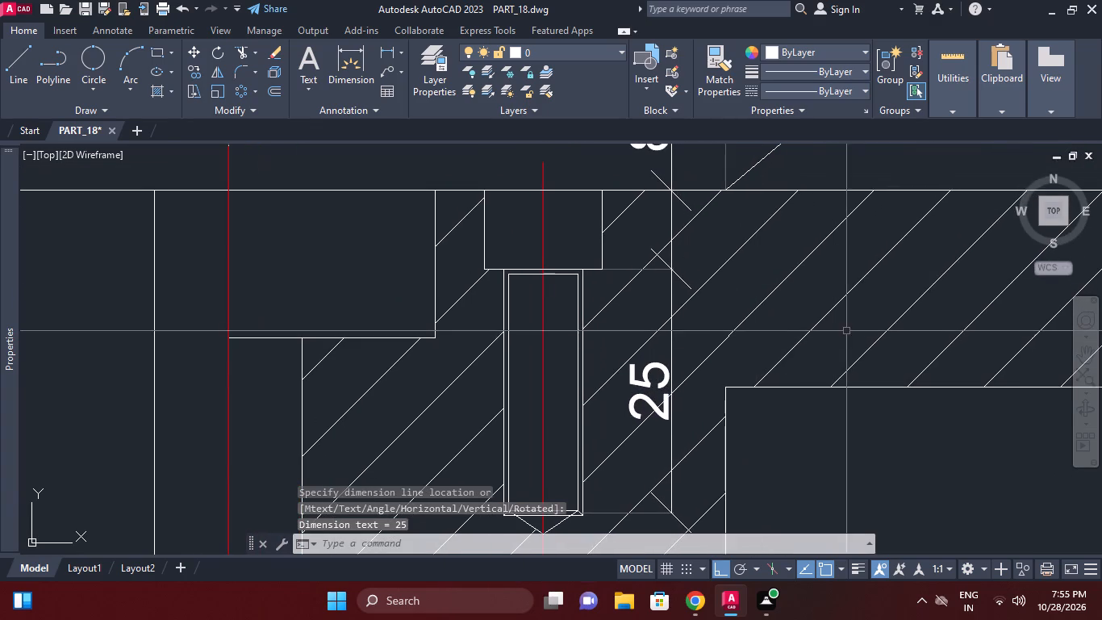
right_click(846, 331)
click(914, 20)
scroll(914, 68, down, 1)
scroll(870, 197, down, 1)
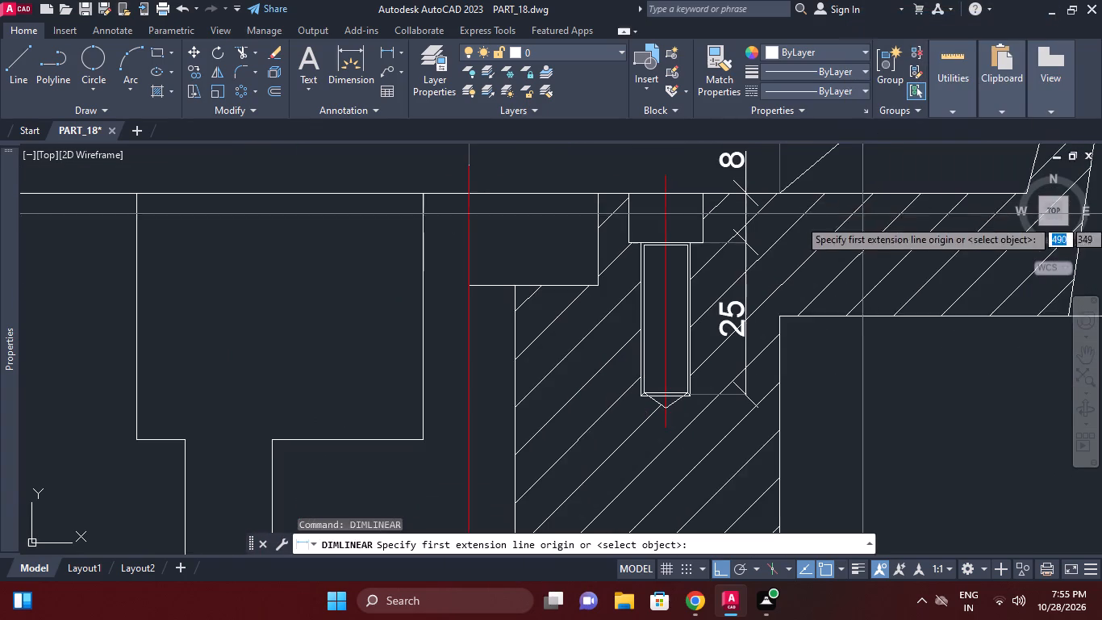
scroll(827, 427, down, 1)
middle_drag(821, 404, 802, 295)
click(781, 406)
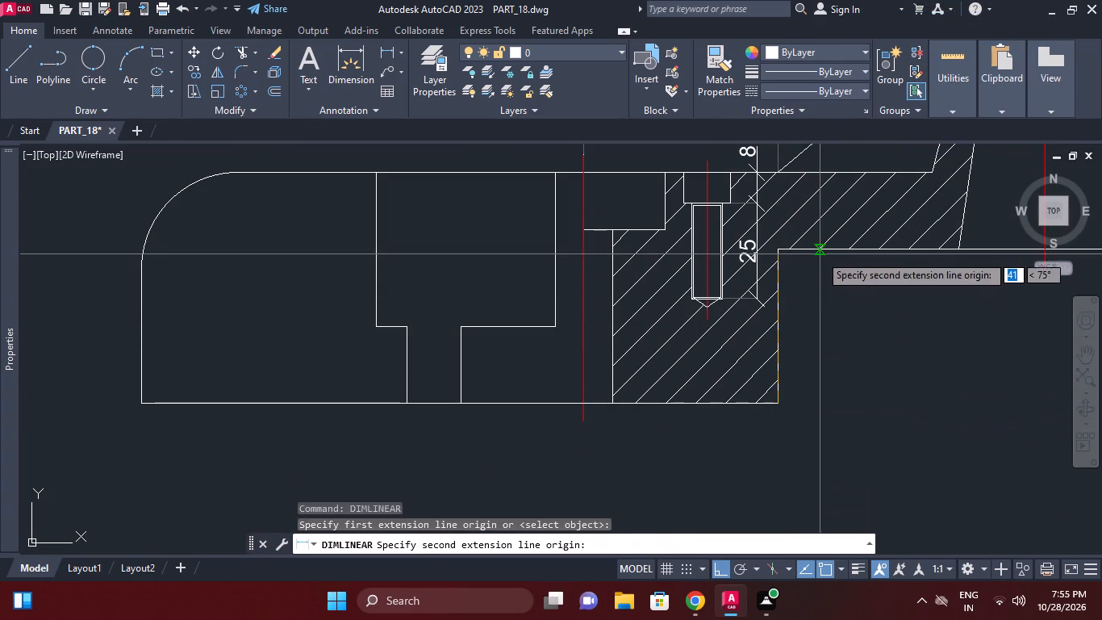
click(818, 251)
click(845, 325)
Dimension the width of the boss's tapered bore at its bottom opening, placing the dimension below the arm's underside.
scroll(904, 337, down, 1)
middle_drag(892, 339, 656, 354)
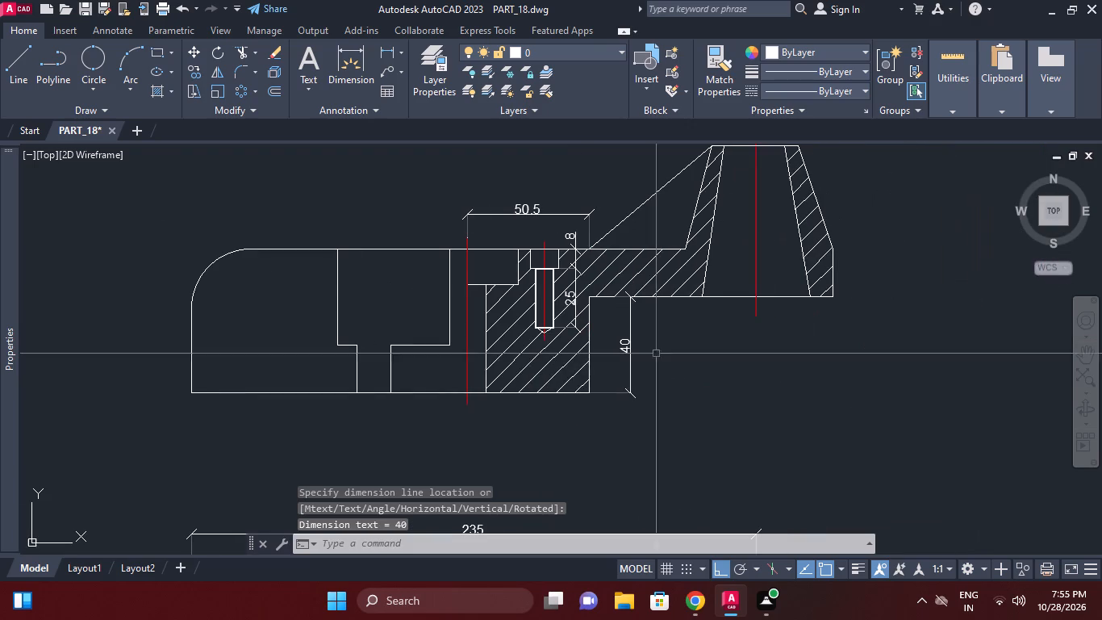
right_click(800, 363)
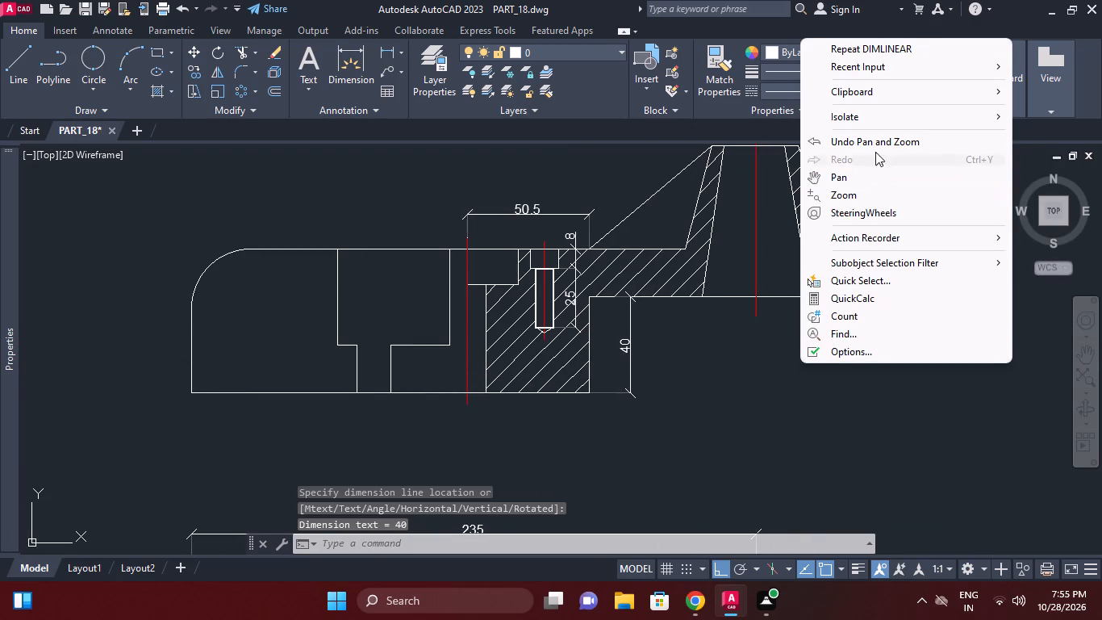
click(874, 54)
click(703, 294)
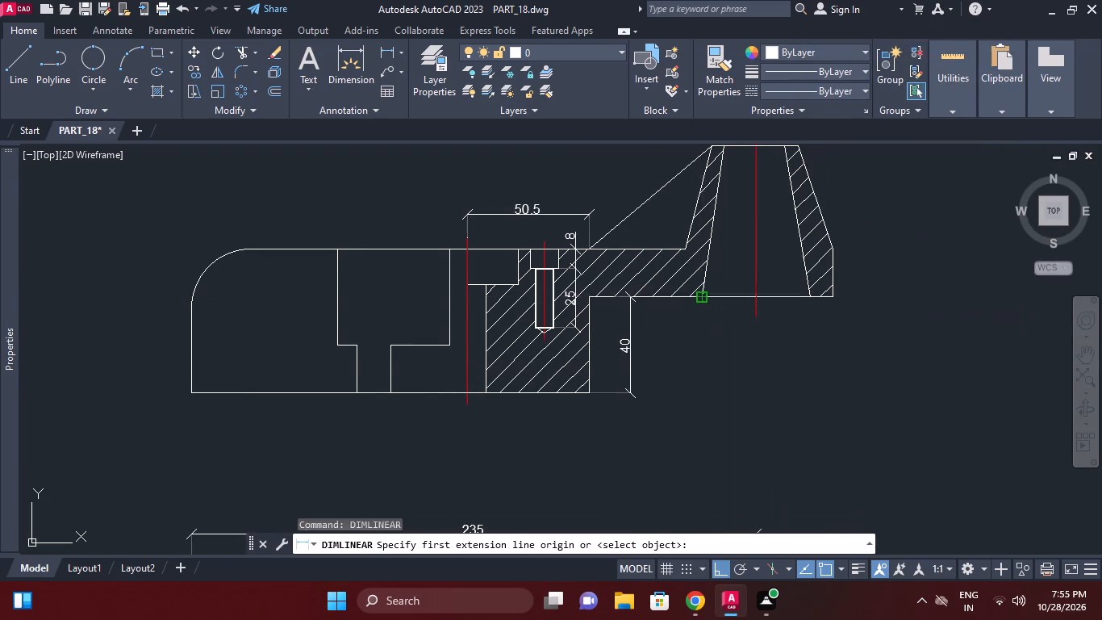
click(816, 298)
click(795, 336)
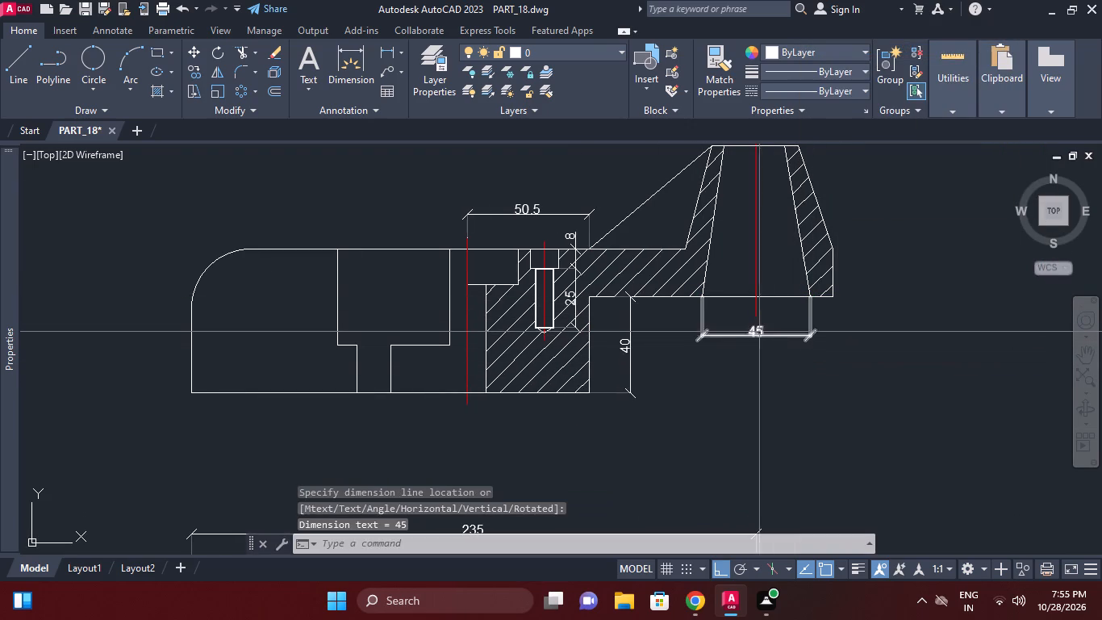
Add a diameter symbol in front of the text of the tapered bore's bottom width dimension.
double_click(753, 329)
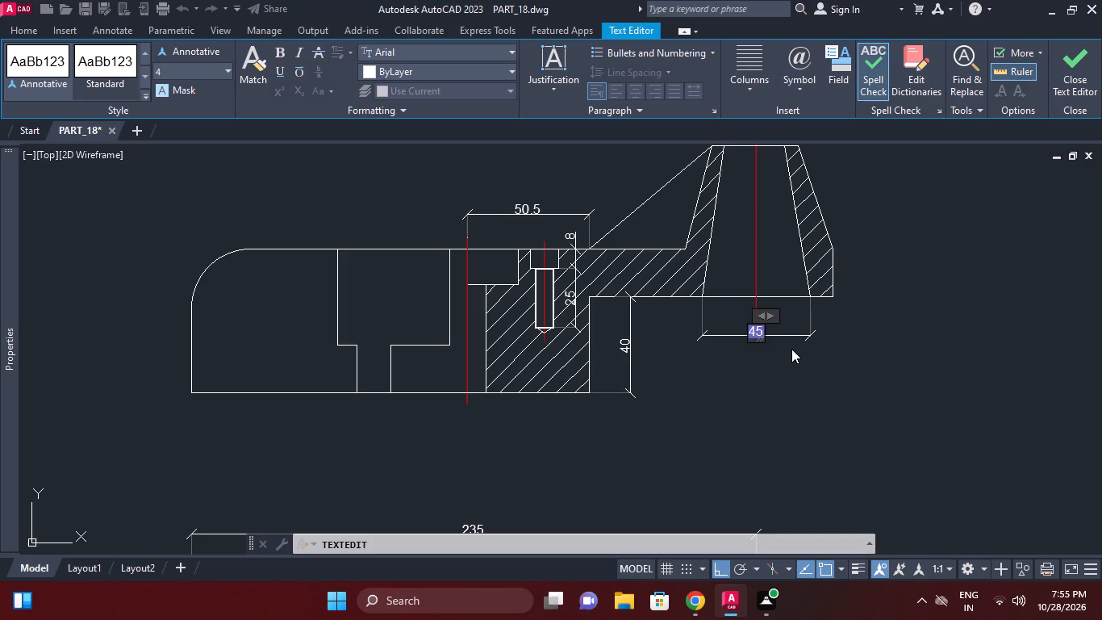
text(%%)
key(shift+c)
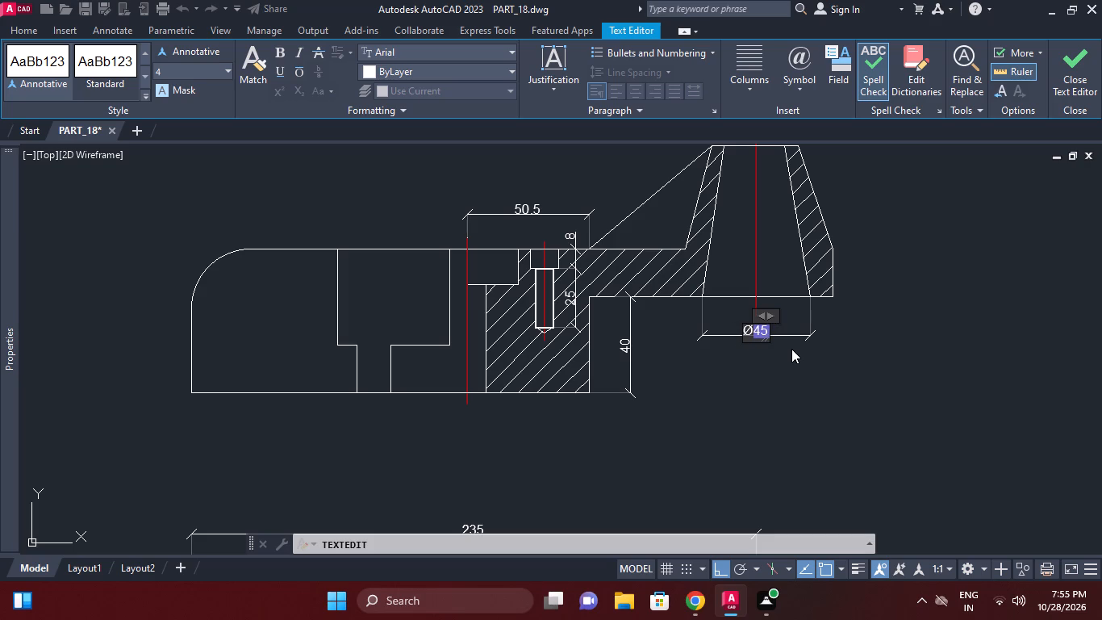
click(862, 358)
right_click(881, 258)
click(953, 266)
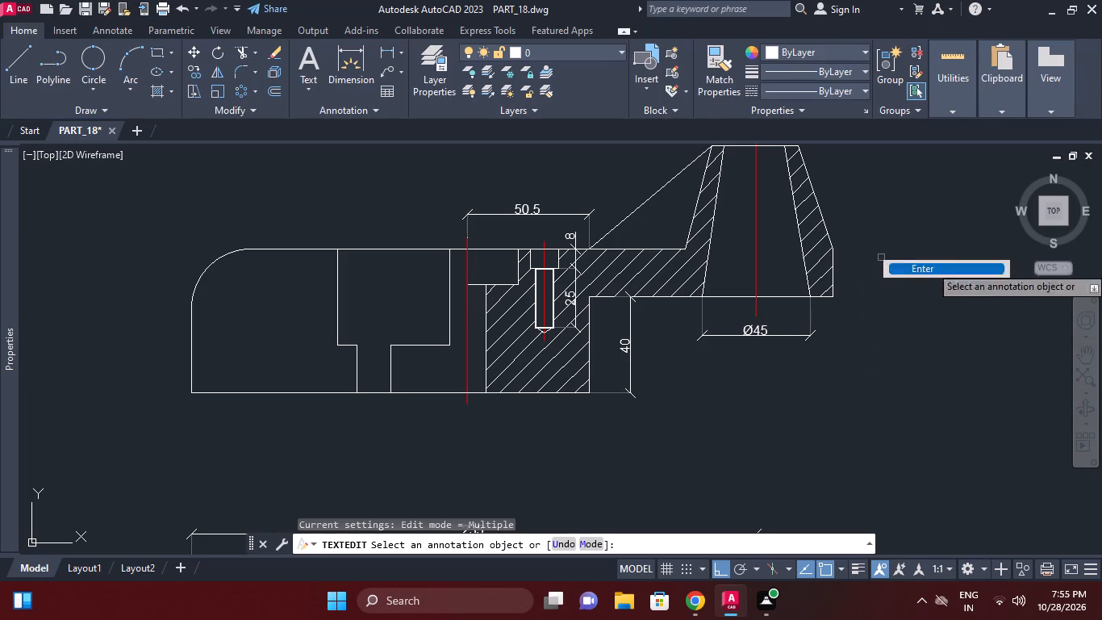
Dimension the horizontal distance from the block's lower corner to the boss's outer edge, placing the dimension below the section view.
click(385, 52)
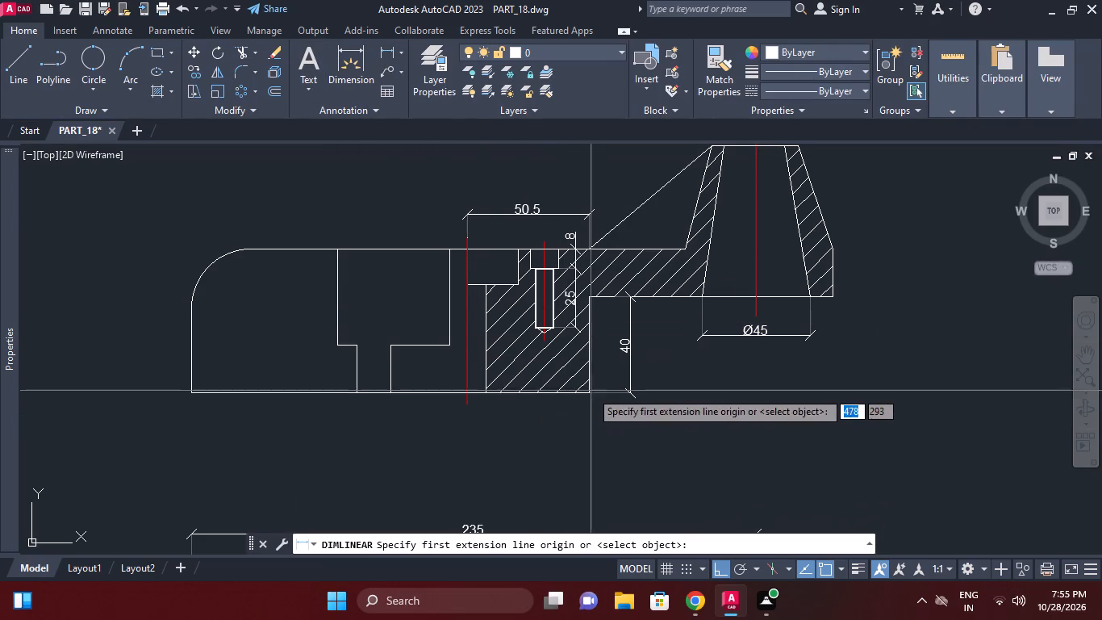
click(588, 391)
click(834, 300)
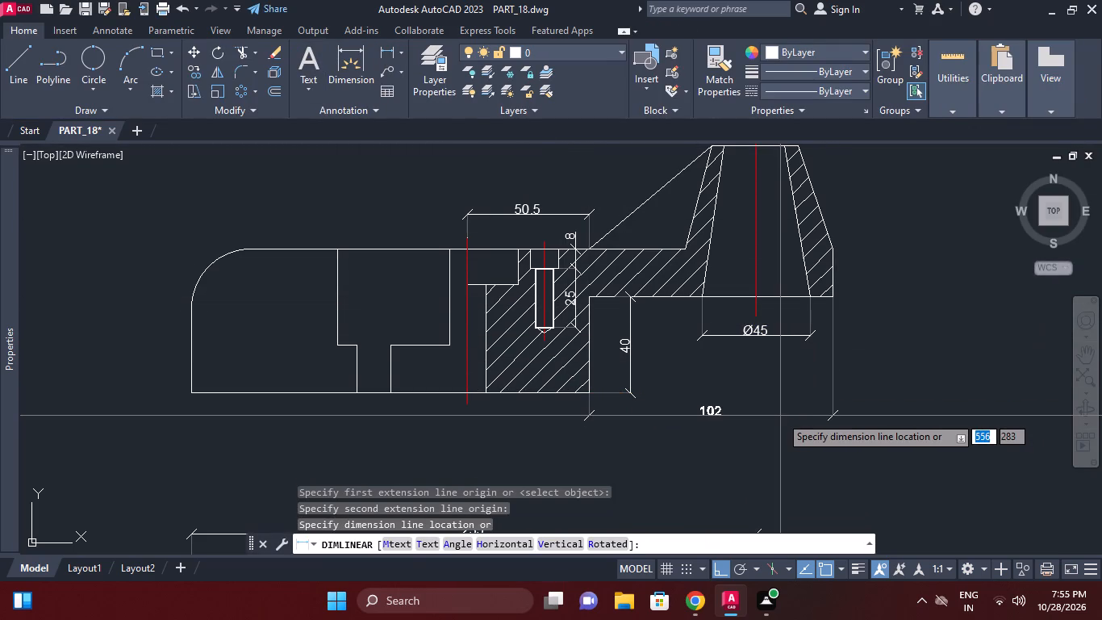
click(782, 419)
Set the precision of the block-to-boss-edge horizontal dimension to one decimal place.
click(730, 417)
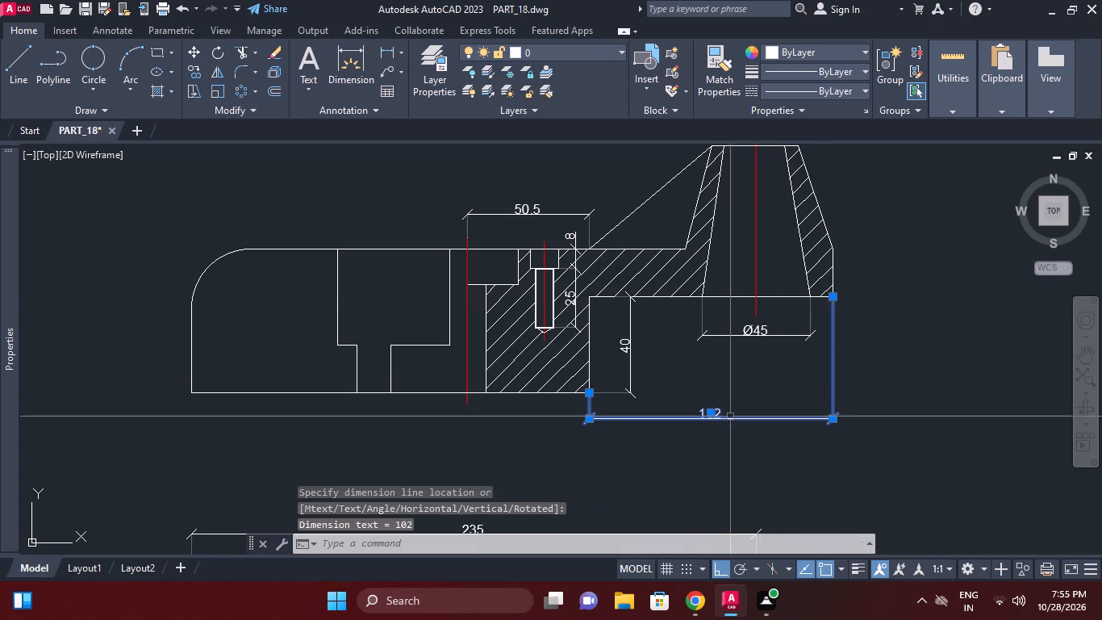
right_click(701, 402)
click(774, 160)
click(914, 178)
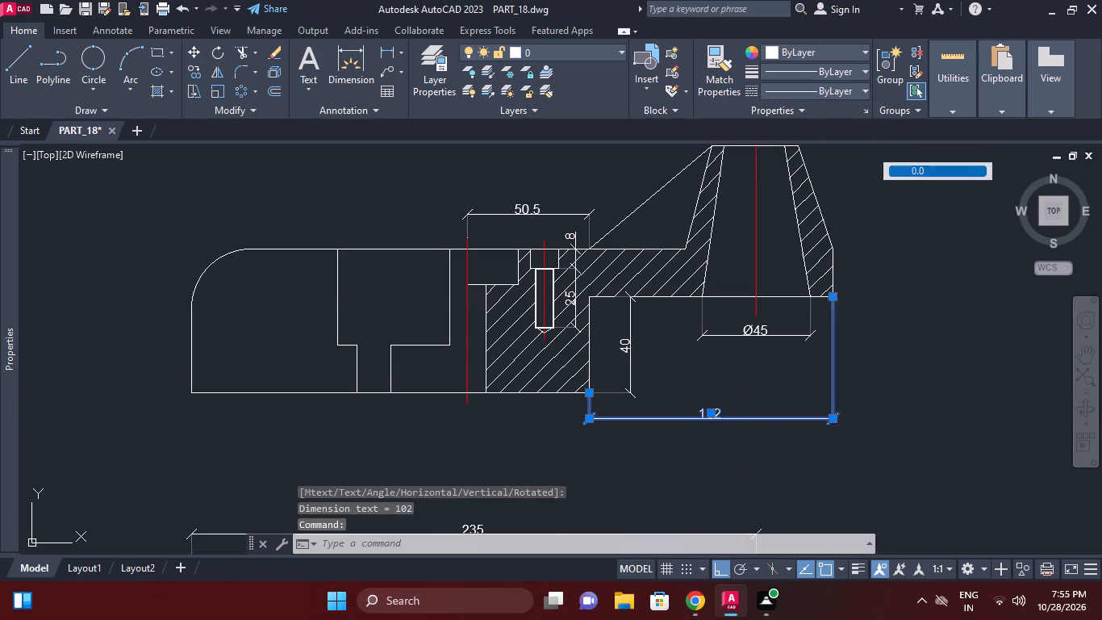
Dimension the height of the boss's straight outer edge at its base, placing the dimension outside the boss.
middle_drag(855, 346, 806, 376)
right_click(823, 336)
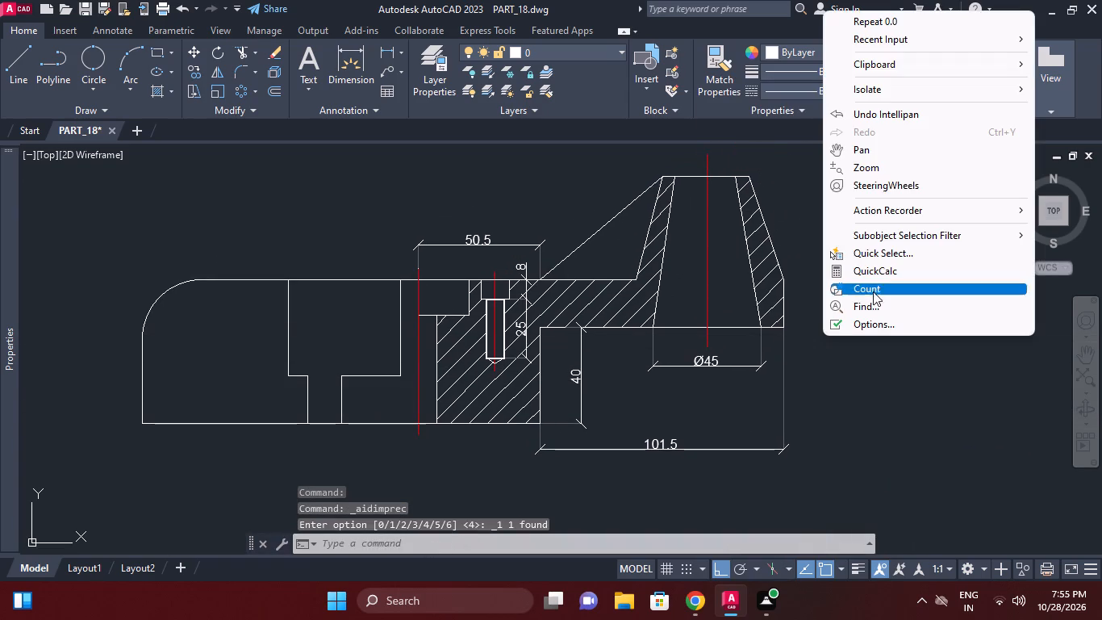
click(875, 36)
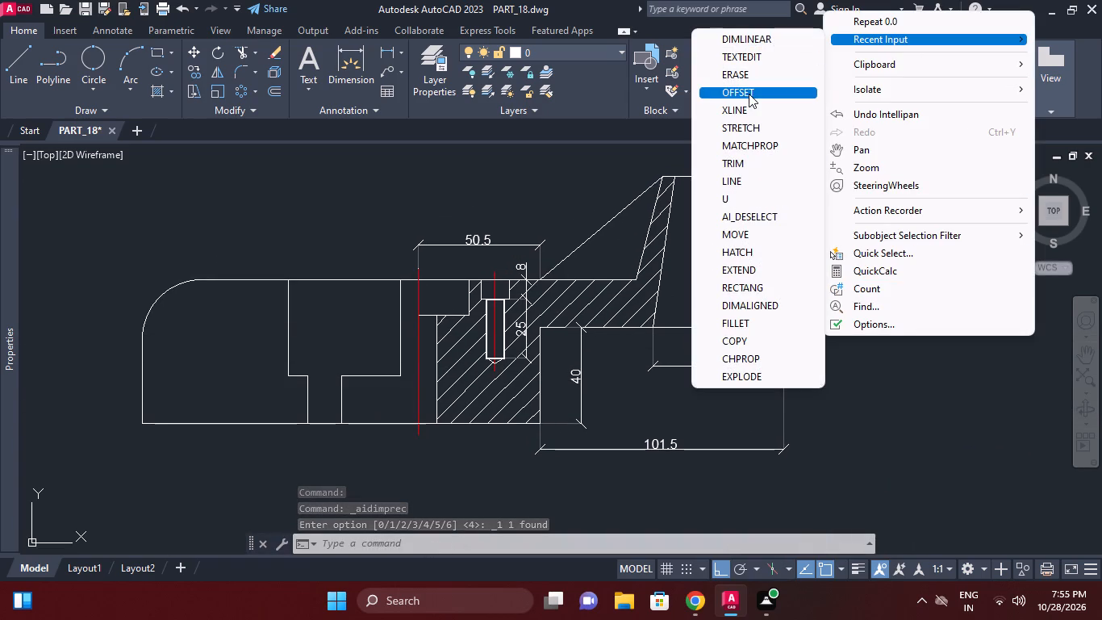
click(759, 36)
scroll(777, 307, up, 1)
click(787, 339)
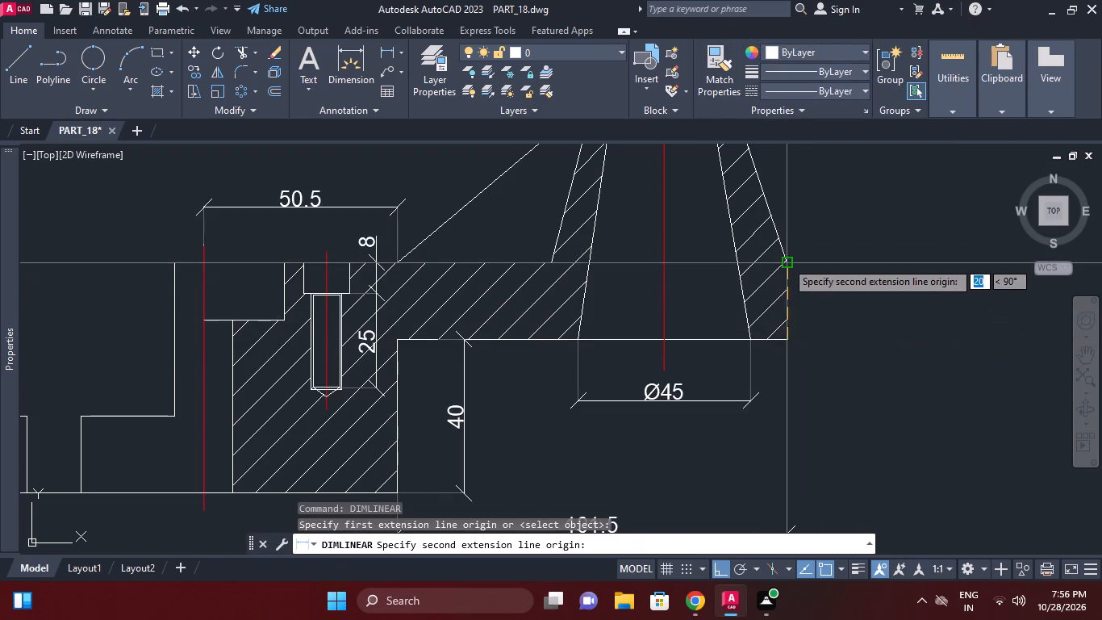
click(786, 261)
click(846, 303)
Dimension the vertical height of the boss's tapered portion, aligning its dimension line with the straight edge's height dimension.
right_click(882, 237)
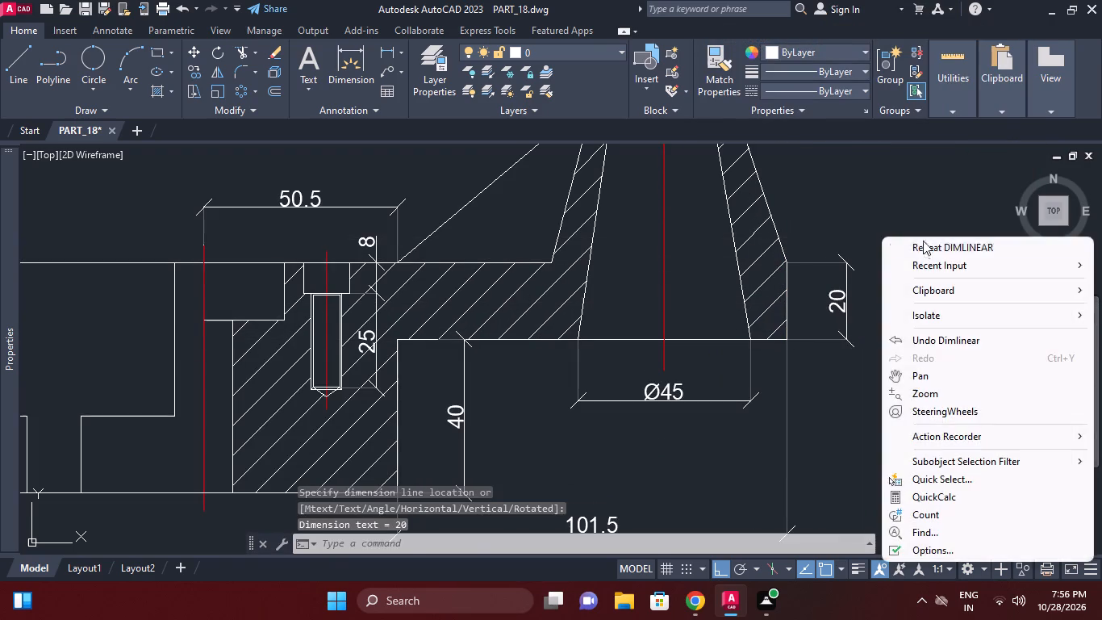
click(923, 244)
click(788, 262)
middle_drag(798, 218, 831, 395)
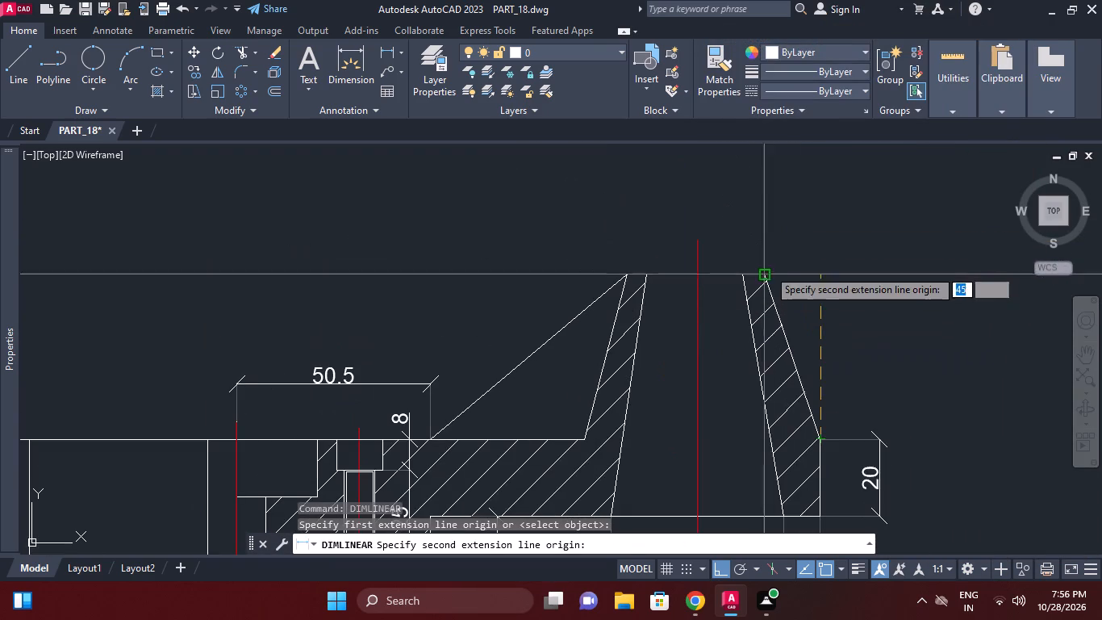
click(766, 272)
click(884, 443)
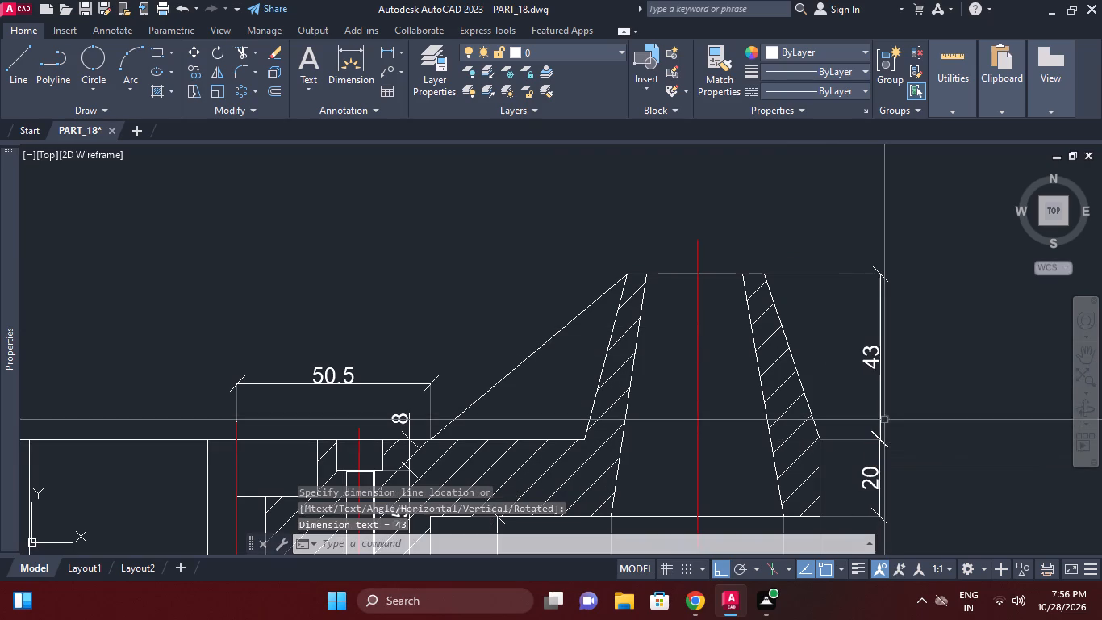
Dimension the boss's top edge horizontally, placing the dimension above the boss.
middle_drag(883, 376, 883, 362)
right_click(831, 310)
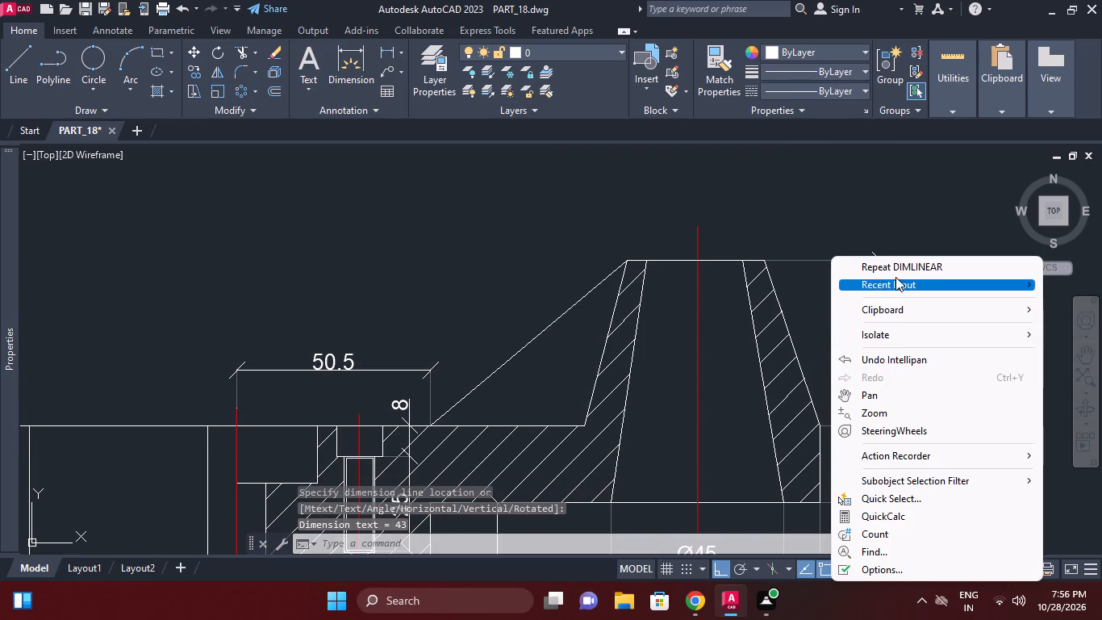
click(891, 267)
right_click(716, 260)
click(715, 261)
click(714, 191)
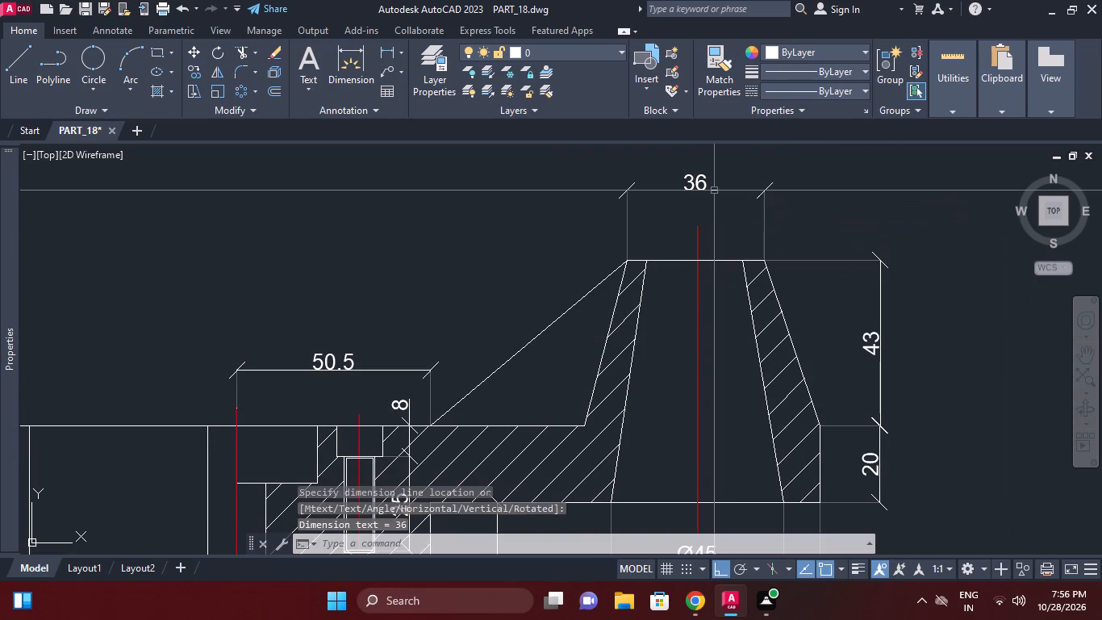
Move both extension line origins of the boss's top dimension inward to the tapered bore's upper edges.
click(714, 191)
click(716, 195)
click(703, 184)
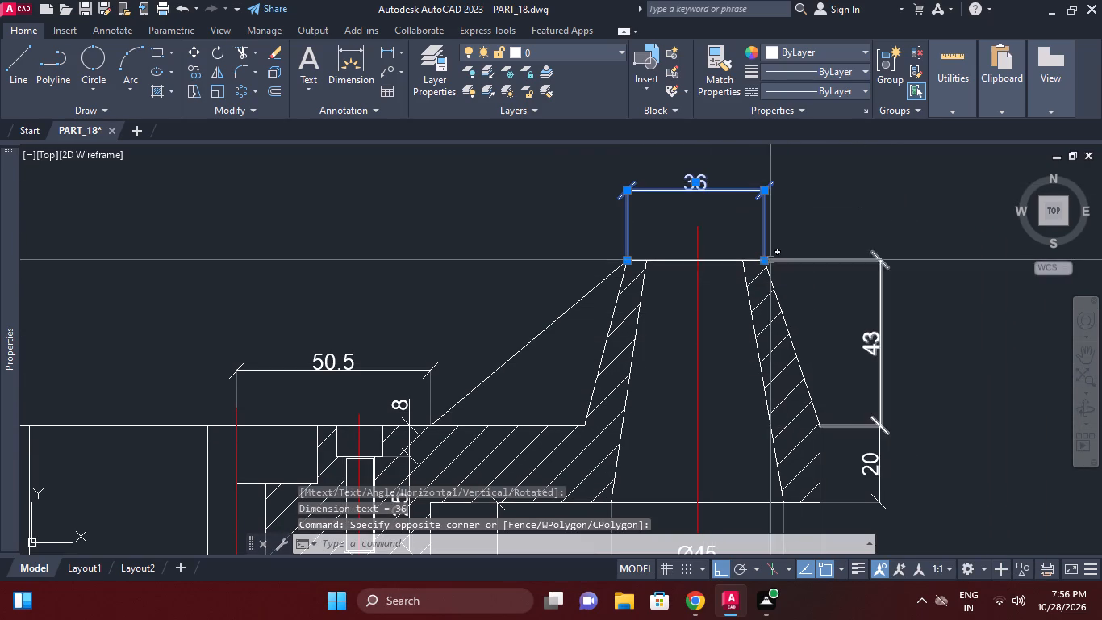
click(765, 260)
click(741, 260)
click(628, 258)
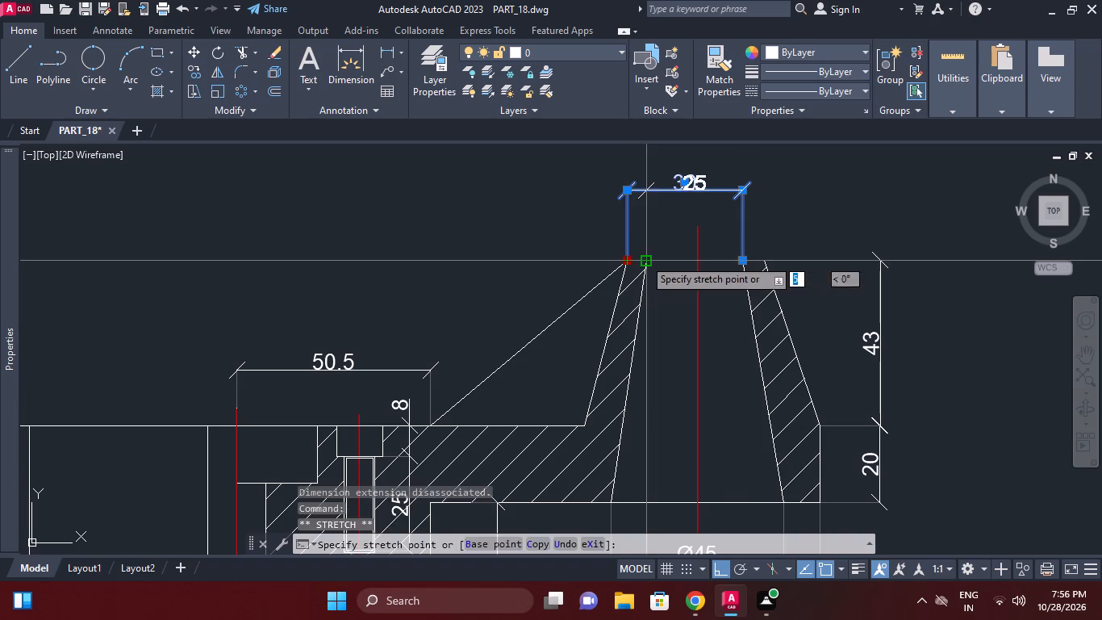
click(644, 258)
middle_drag(699, 215, 712, 237)
click(751, 212)
click(748, 224)
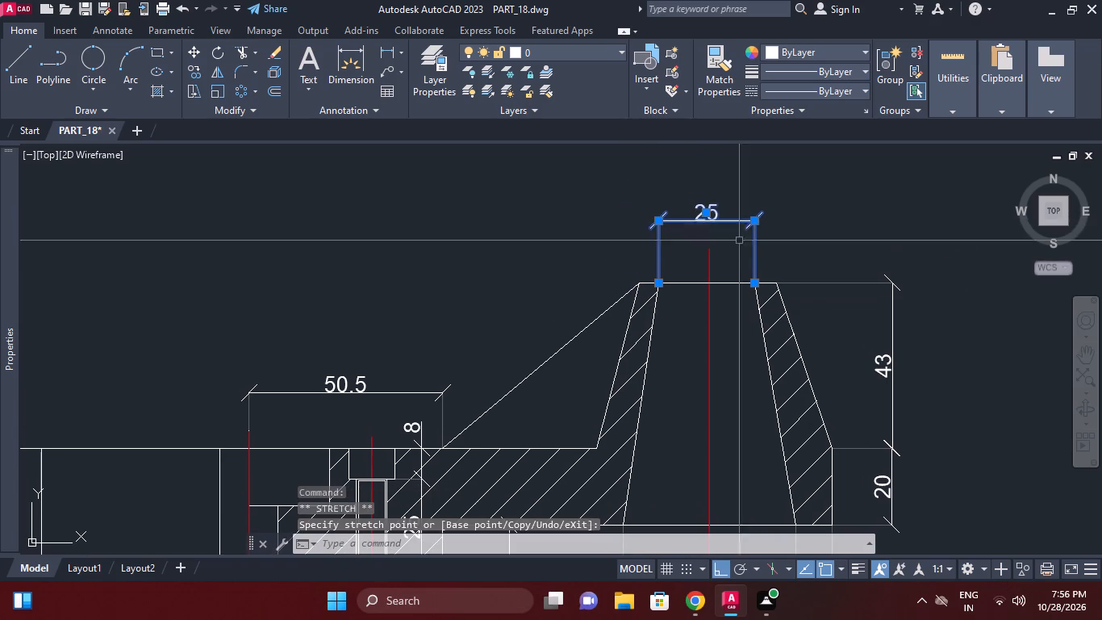
Add a diameter symbol in front of the text of the tapered bore's top width dimension.
double_click(712, 220)
text(%%c)
click(1041, 284)
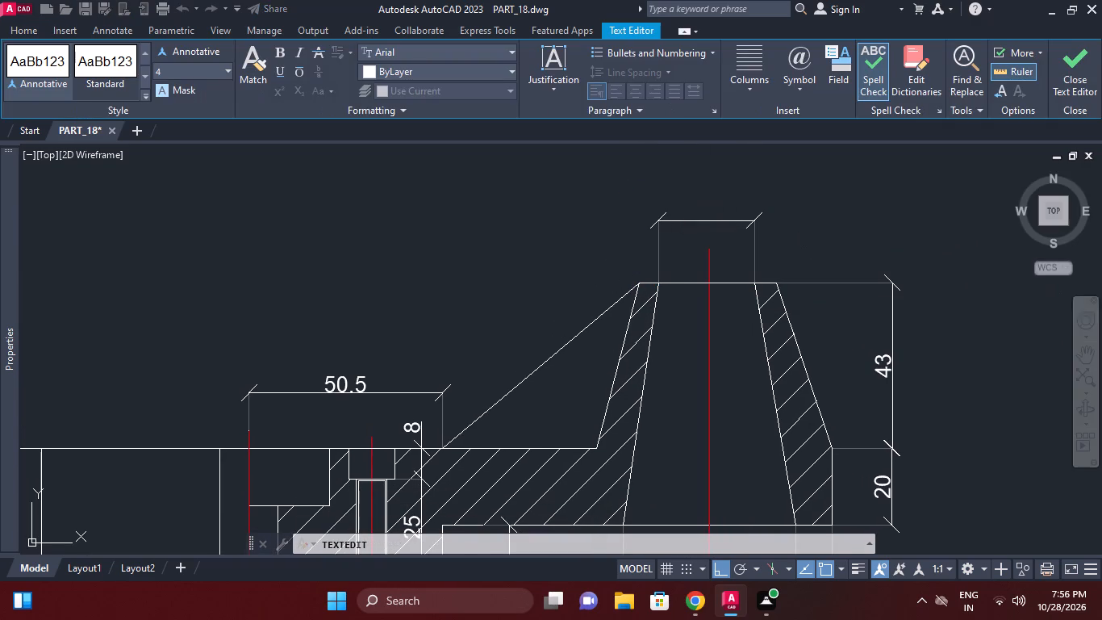
scroll(920, 362, down, 1)
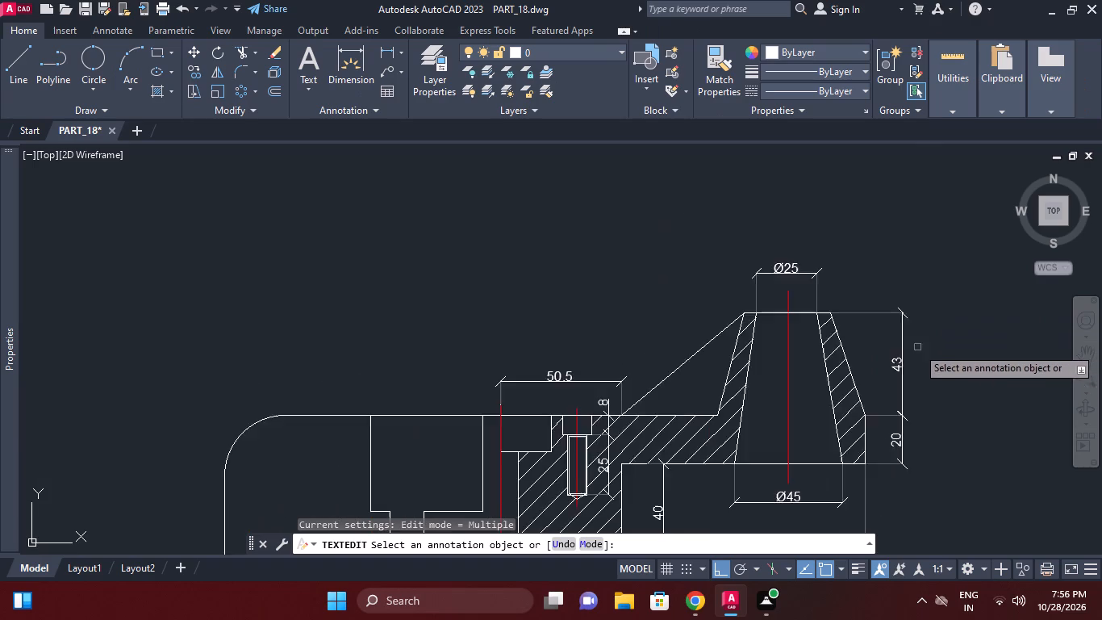
scroll(917, 346, down, 1)
middle_drag(921, 323, 925, 299)
right_click(939, 301)
click(962, 306)
Dimension the vertical distance from the corner arc's lower end to the stepped recess's ledge, outside the section view's rounded end.
middle_drag(662, 362, 778, 383)
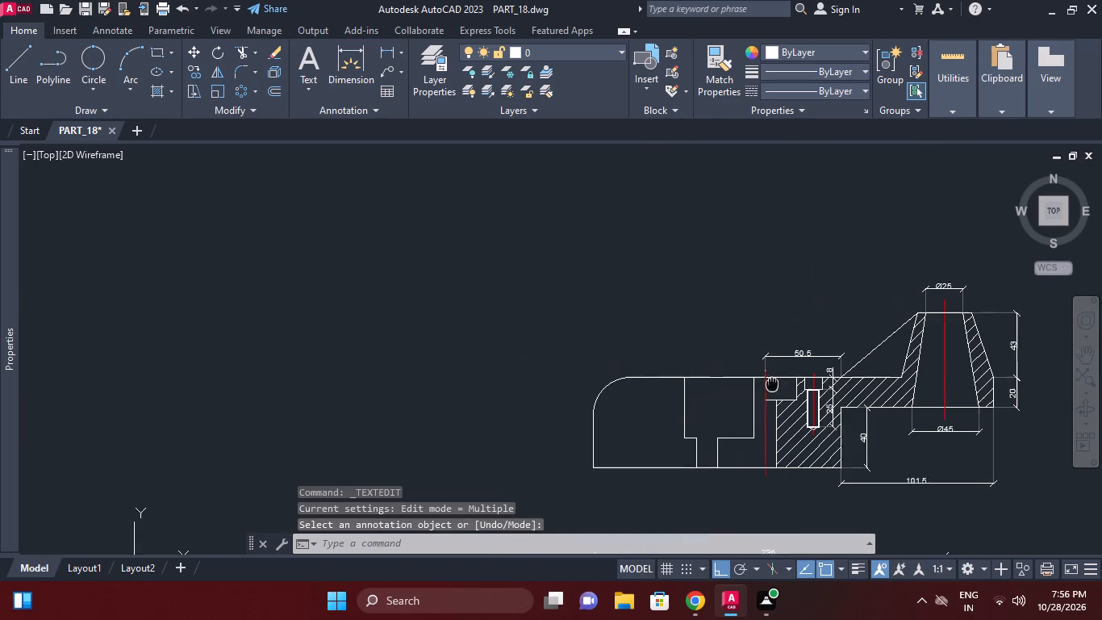
middle_drag(778, 383, 776, 382)
click(377, 48)
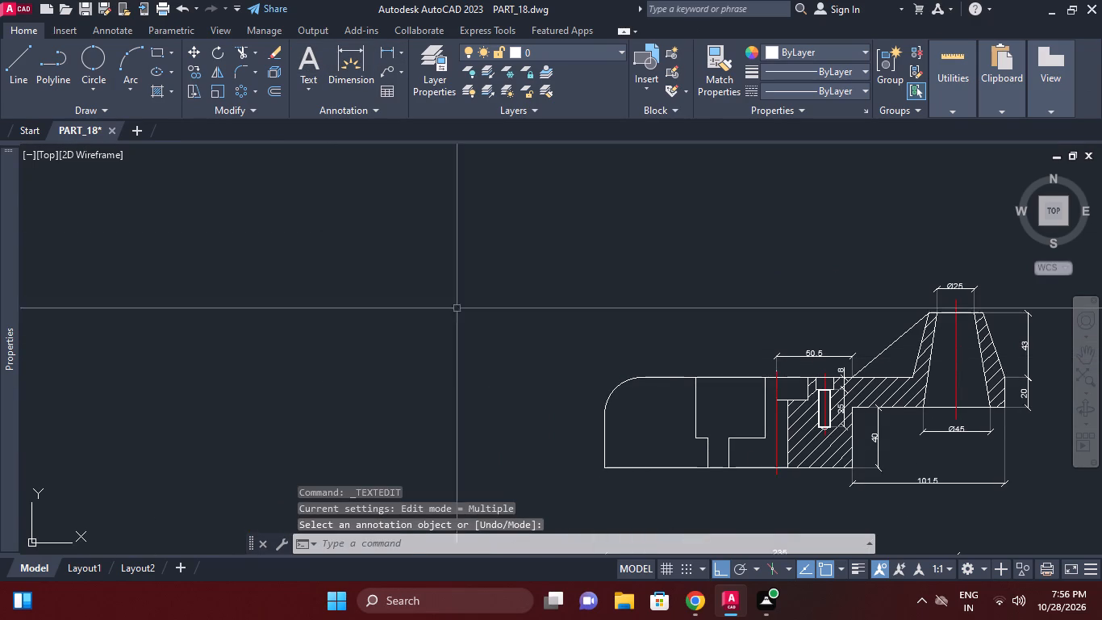
middle_drag(608, 380, 618, 345)
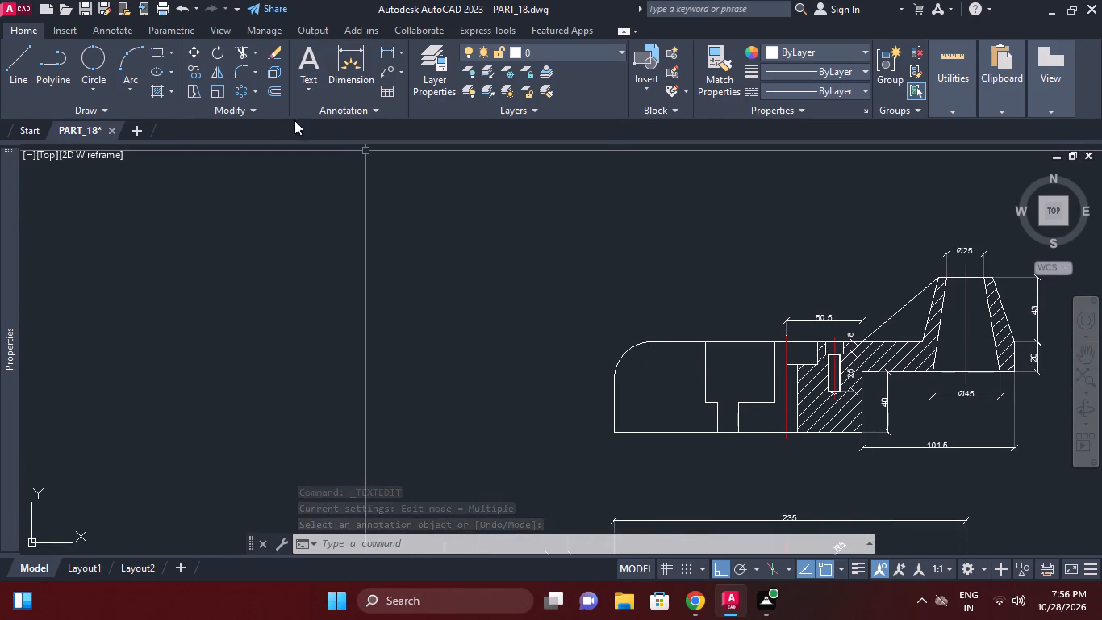
click(386, 51)
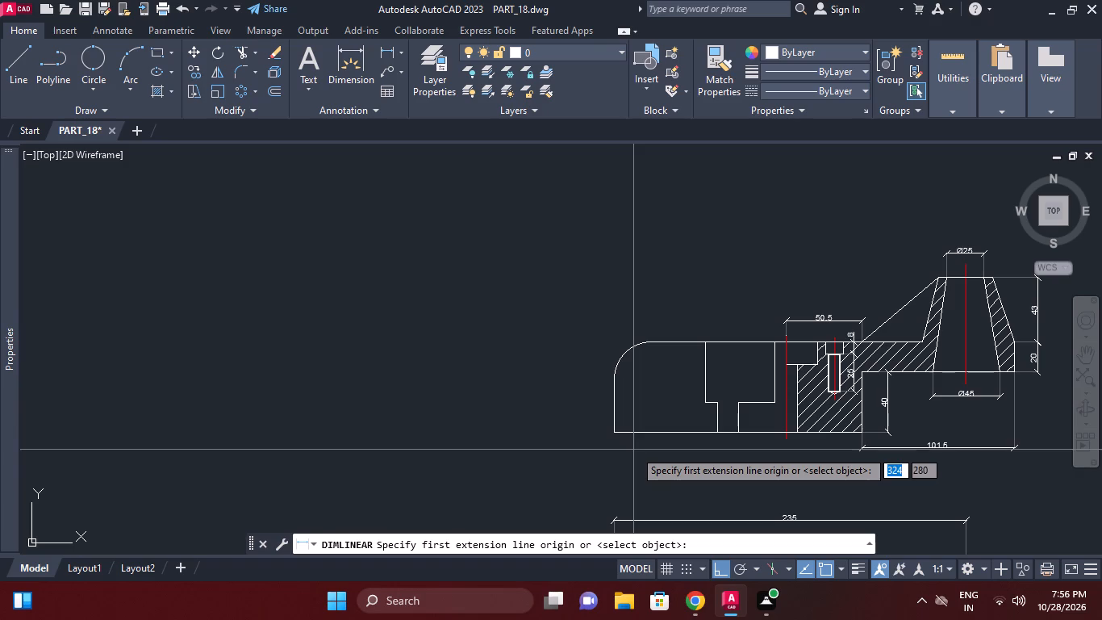
click(612, 375)
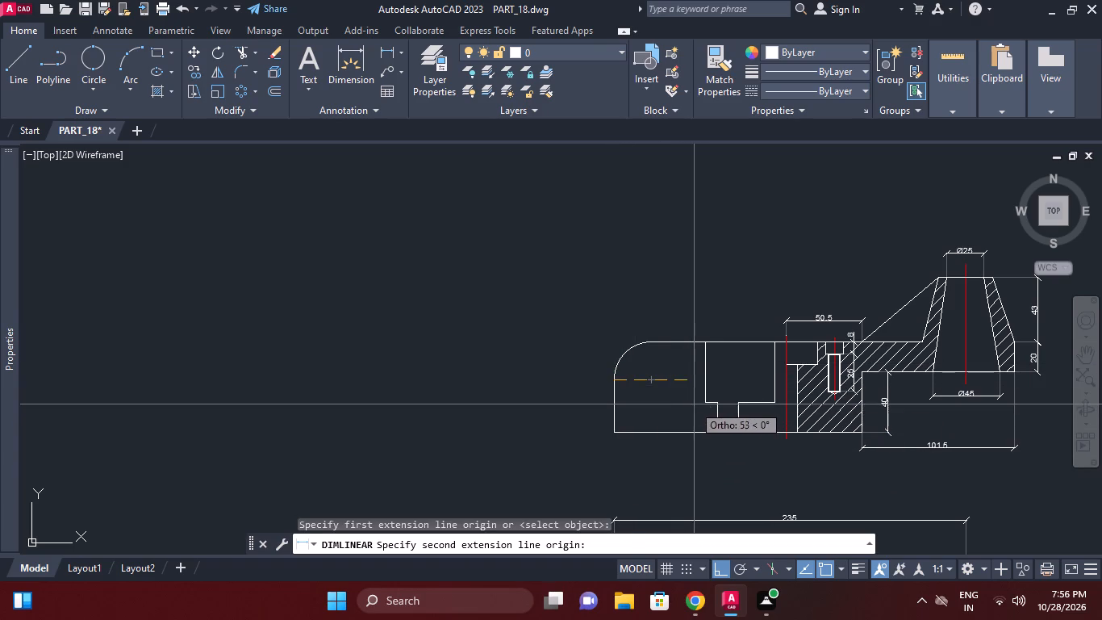
click(702, 404)
scroll(595, 389, up, 1)
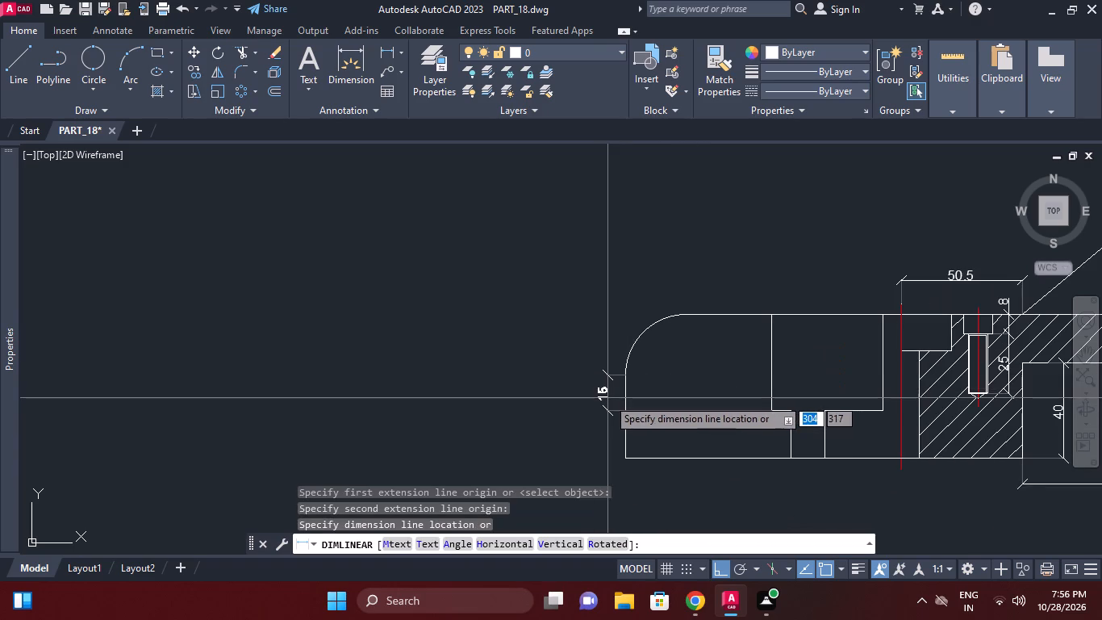
click(607, 398)
Dimension the block's overall height at its rounded end, placing the dimension outside the ledge distance dimension.
right_click(752, 350)
click(837, 38)
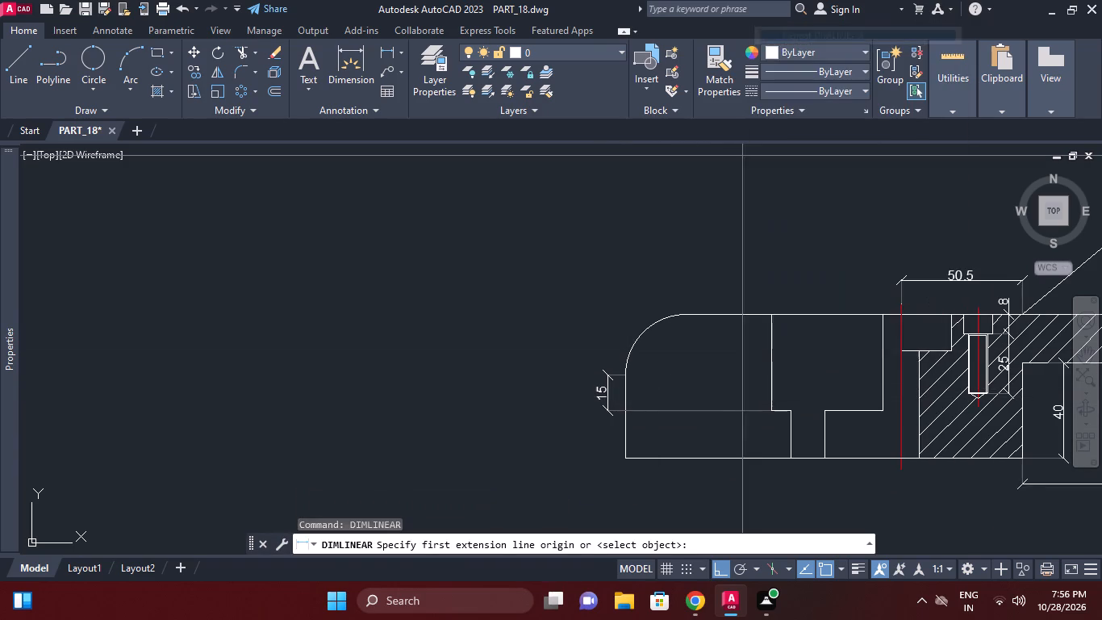
click(620, 459)
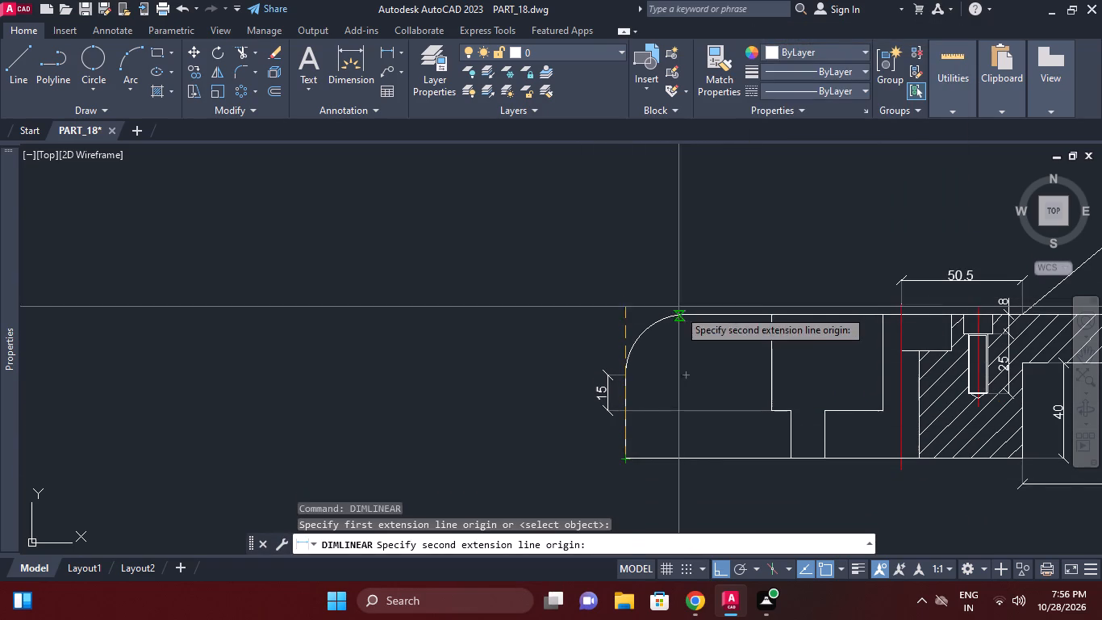
click(681, 312)
click(583, 355)
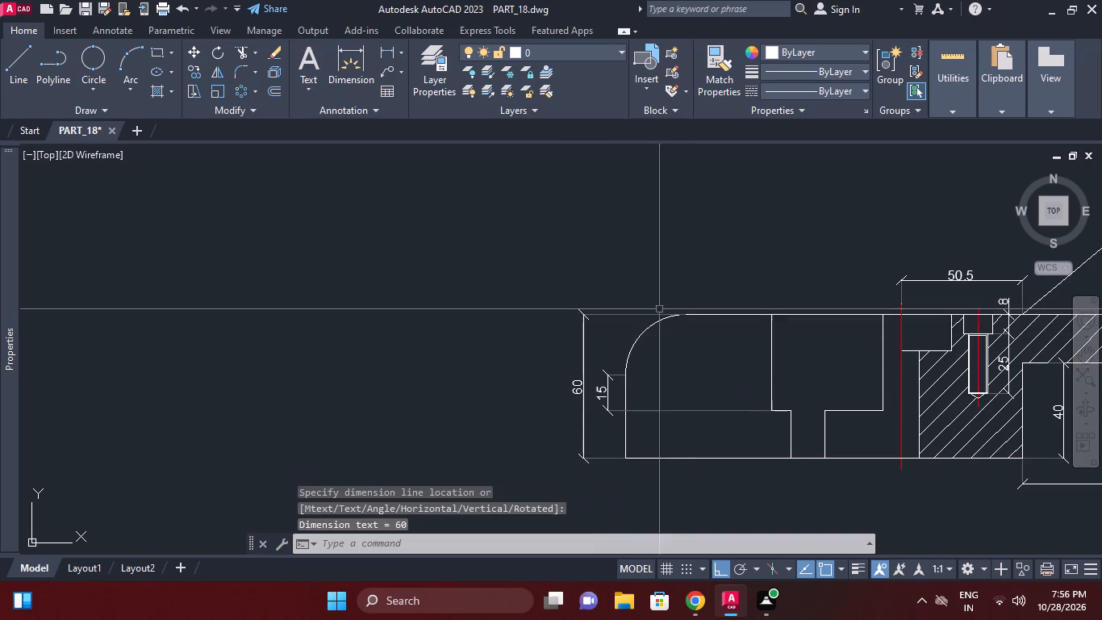
Add a radius dimension to the section view's rounded upper corner, placing the text outside the arc.
click(403, 47)
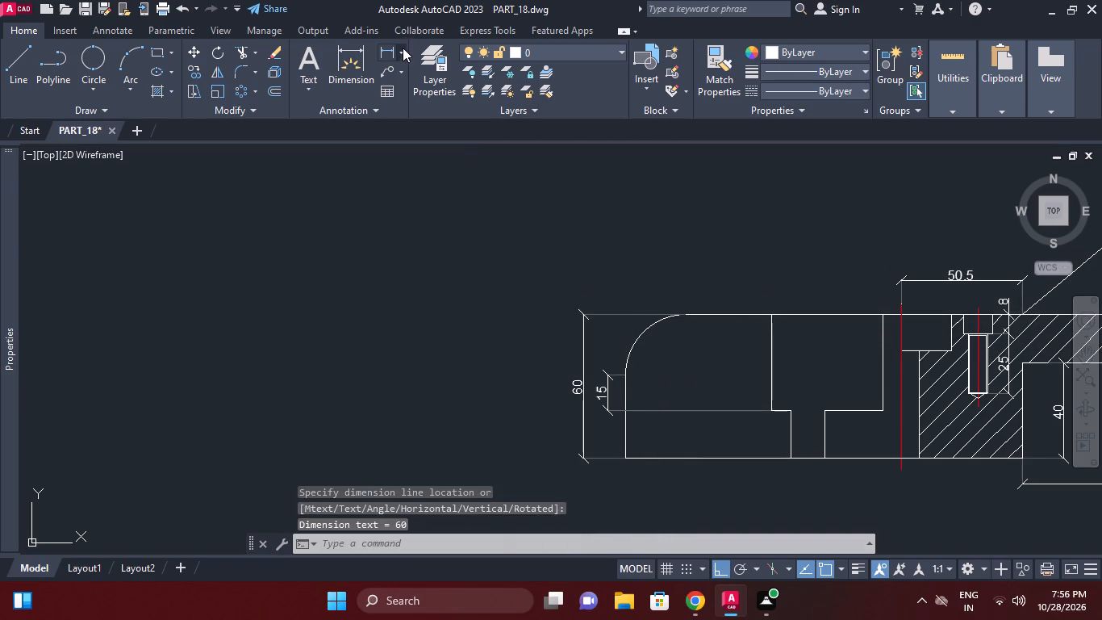
click(435, 213)
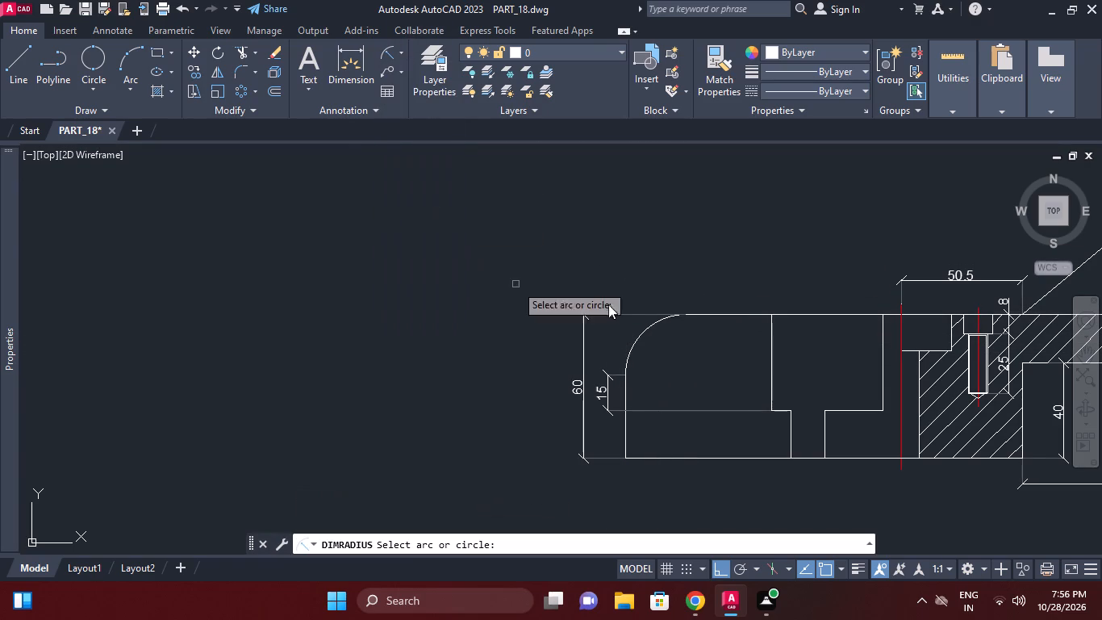
click(643, 337)
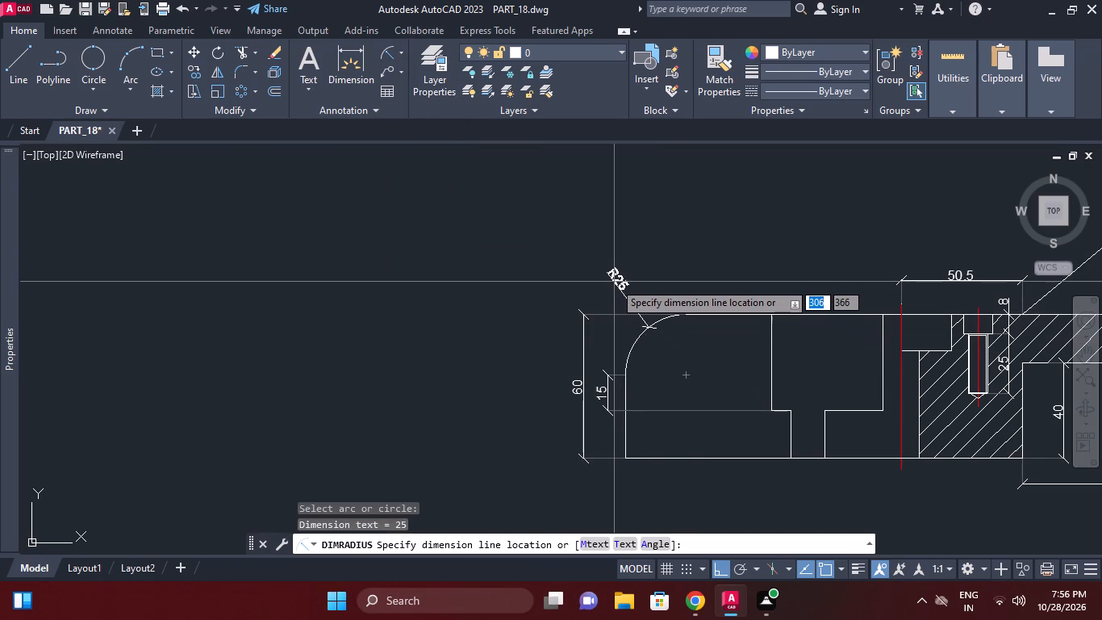
click(614, 282)
Move the complete section view with its dimensions slightly straight down, closer to the plan view.
scroll(637, 291, up, 2)
scroll(637, 291, down, 3)
middle_drag(637, 291, 593, 258)
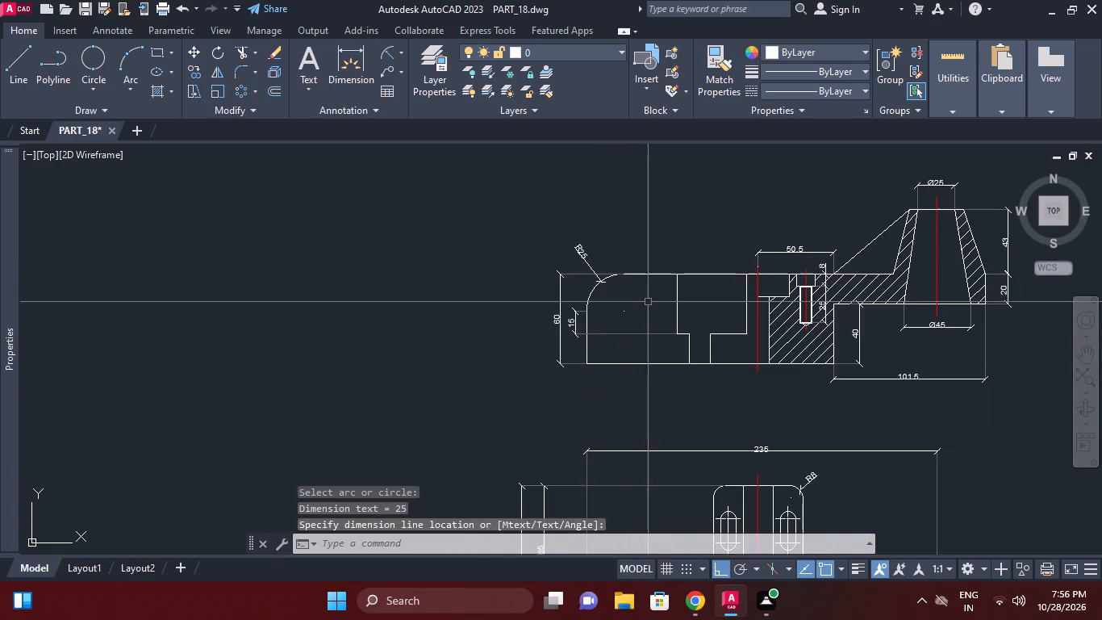
middle_drag(649, 302, 542, 271)
scroll(545, 271, down, 1)
scroll(624, 316, down, 1)
middle_click(619, 313)
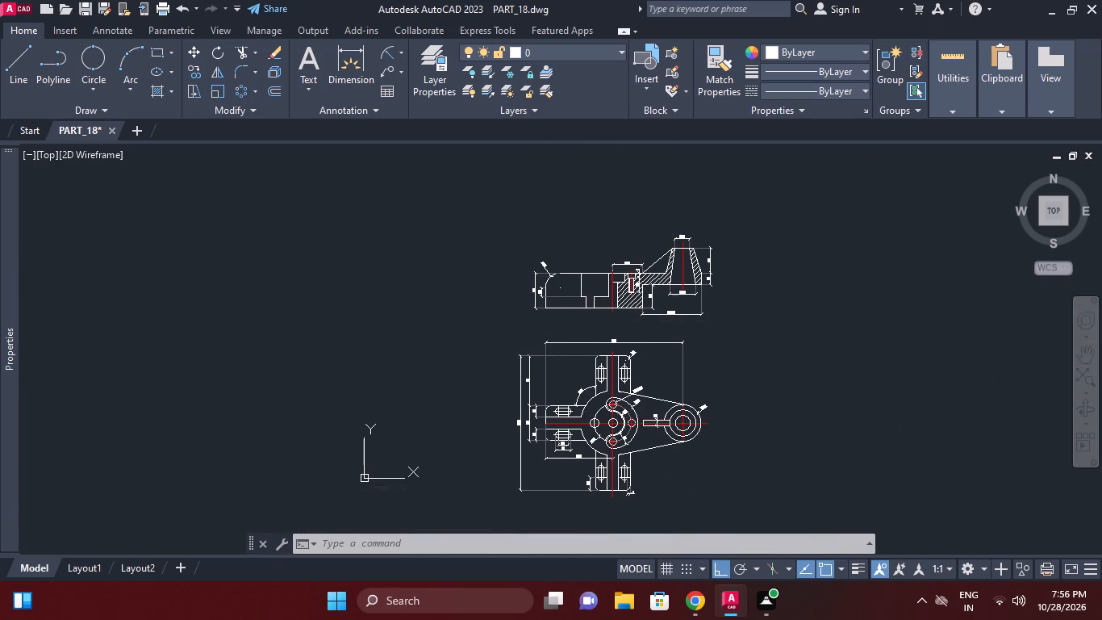
middle_click(673, 321)
click(473, 224)
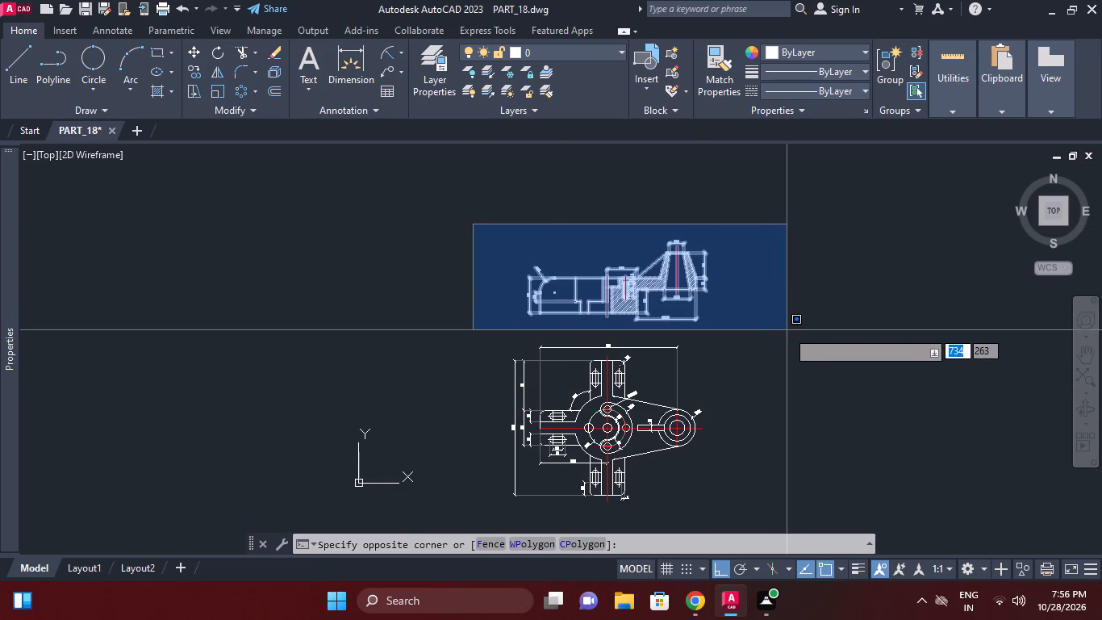
click(787, 330)
scroll(787, 324, up, 1)
key(m)
key(space)
click(787, 324)
click(785, 337)
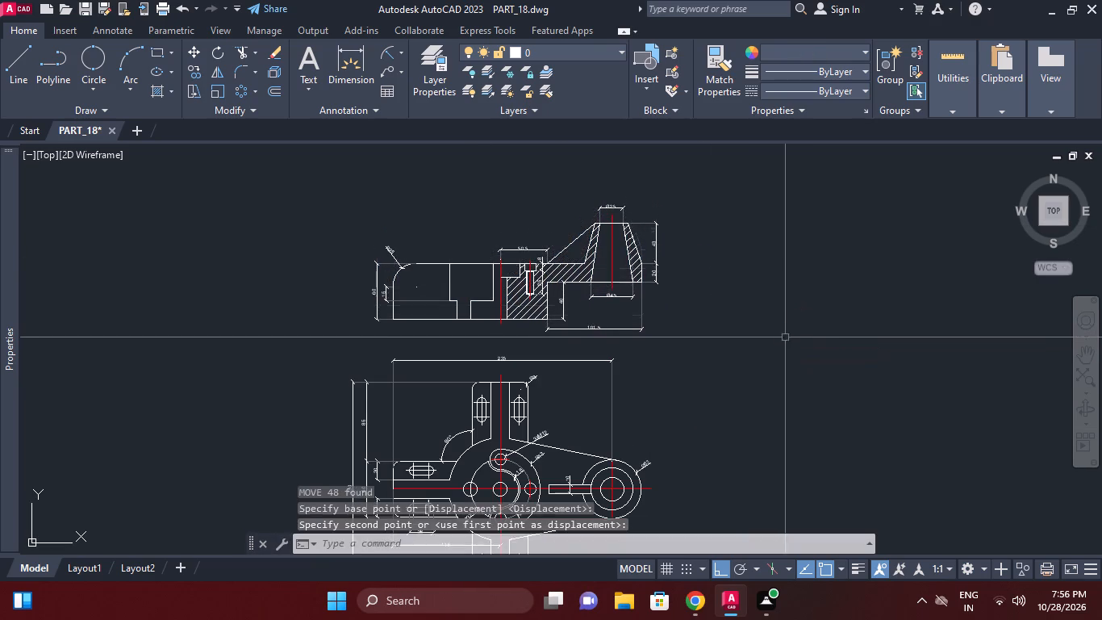
Move both views with all their dimensions together a short distance straight up.
middle_drag(713, 331, 744, 279)
middle_drag(747, 392, 767, 284)
scroll(745, 312, down, 1)
middle_click(745, 312)
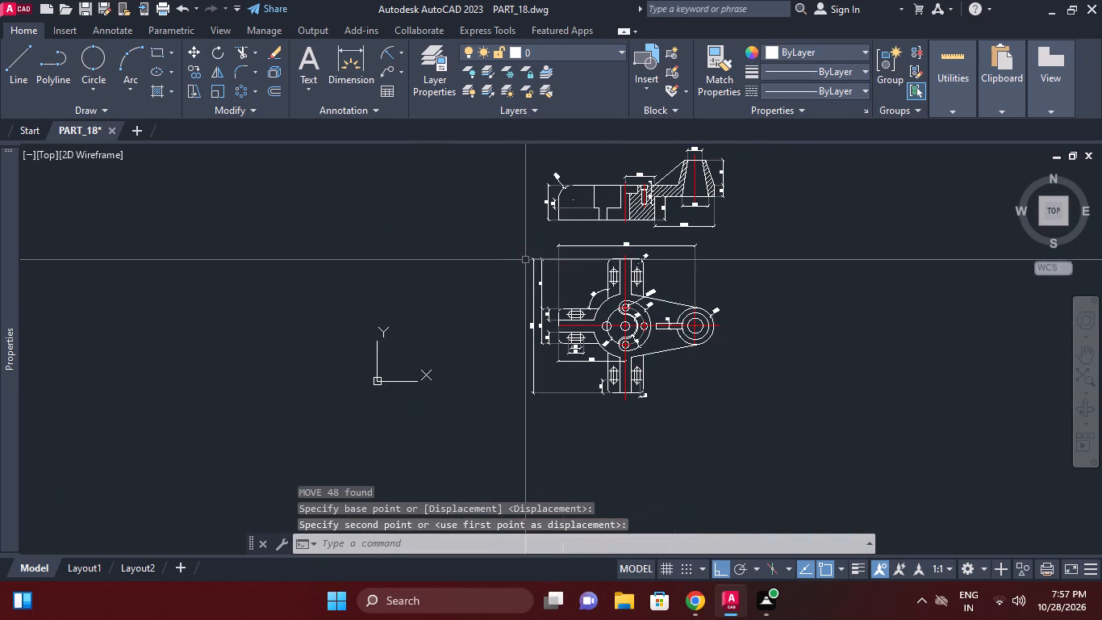
middle_drag(525, 257, 526, 249)
scroll(514, 216, down, 1)
middle_drag(514, 216, 513, 266)
click(494, 216)
click(732, 423)
text(M)
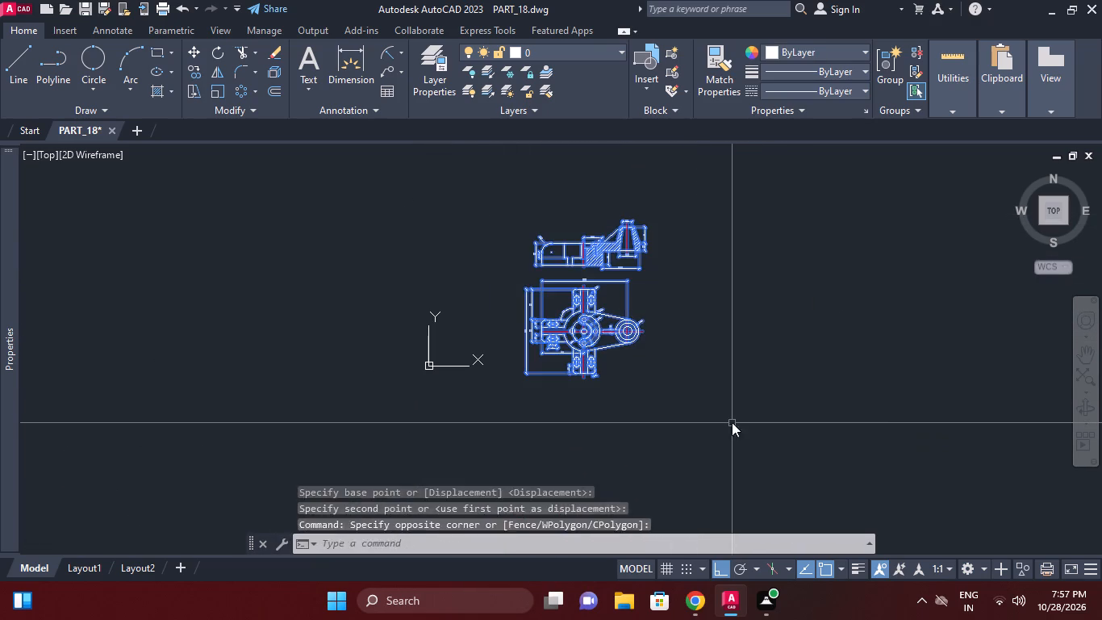
key(space)
click(734, 421)
click(733, 383)
key(Escape)
Save the drawing.
middle_drag(623, 304, 624, 323)
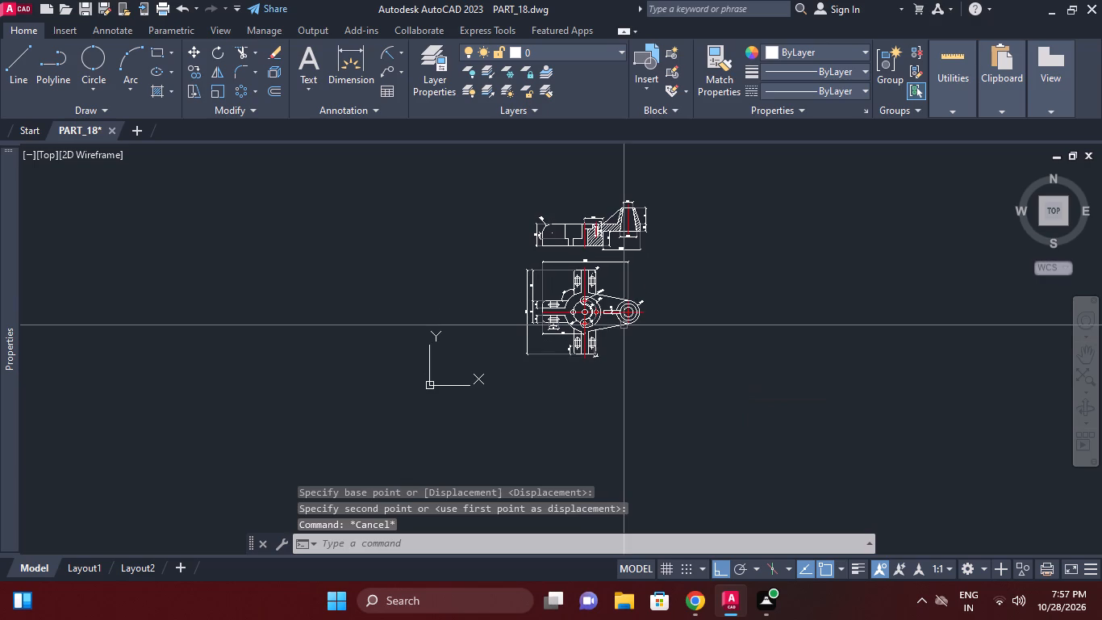
key(ctrl+s)
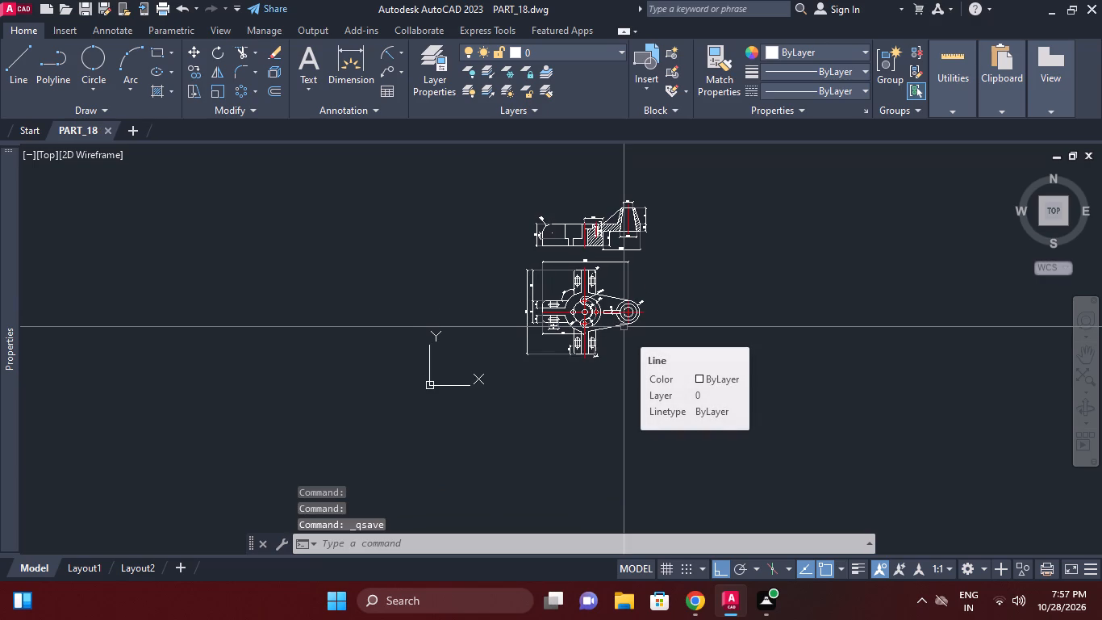
Set up a centred plot with the DWG To PDF.pc3 plotter, using a window around both views as the plot area.
key(ctrl+p)
click(407, 178)
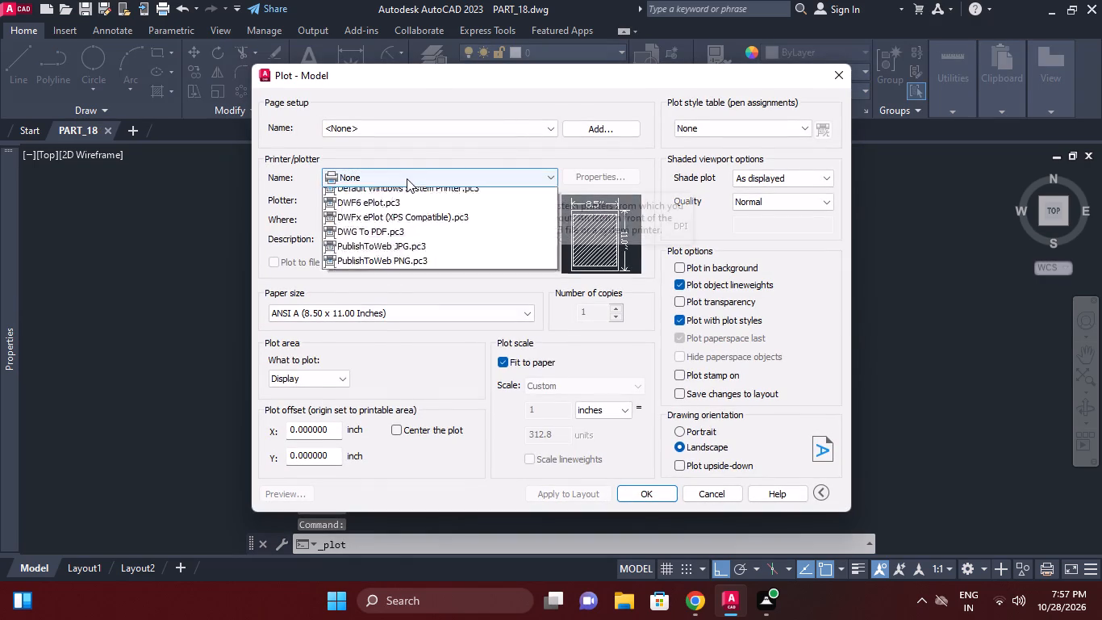
click(365, 368)
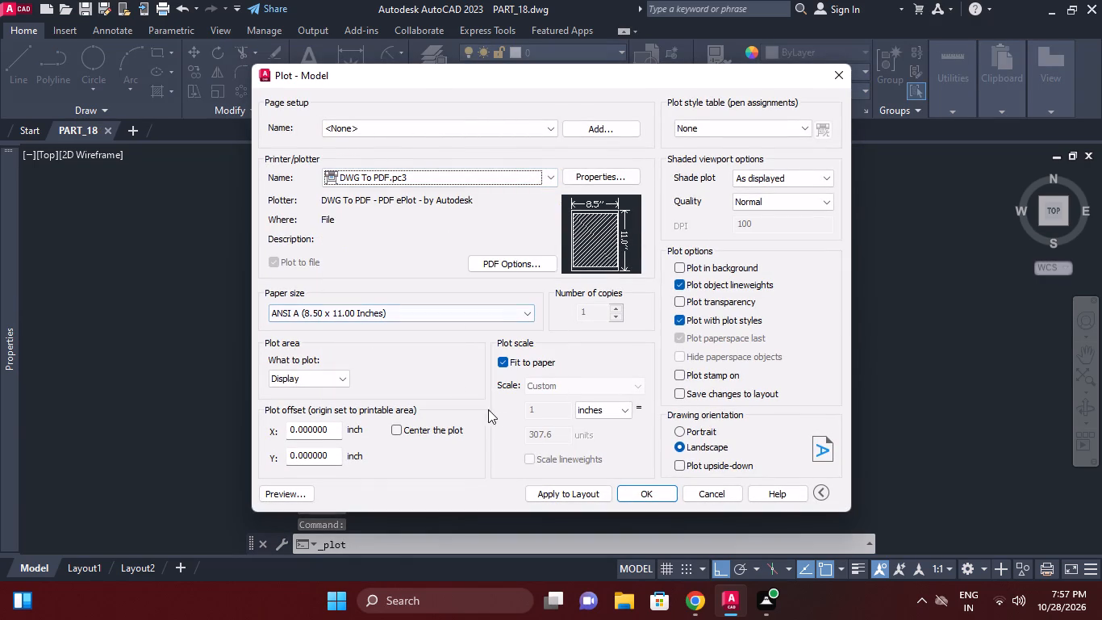
click(414, 434)
click(327, 376)
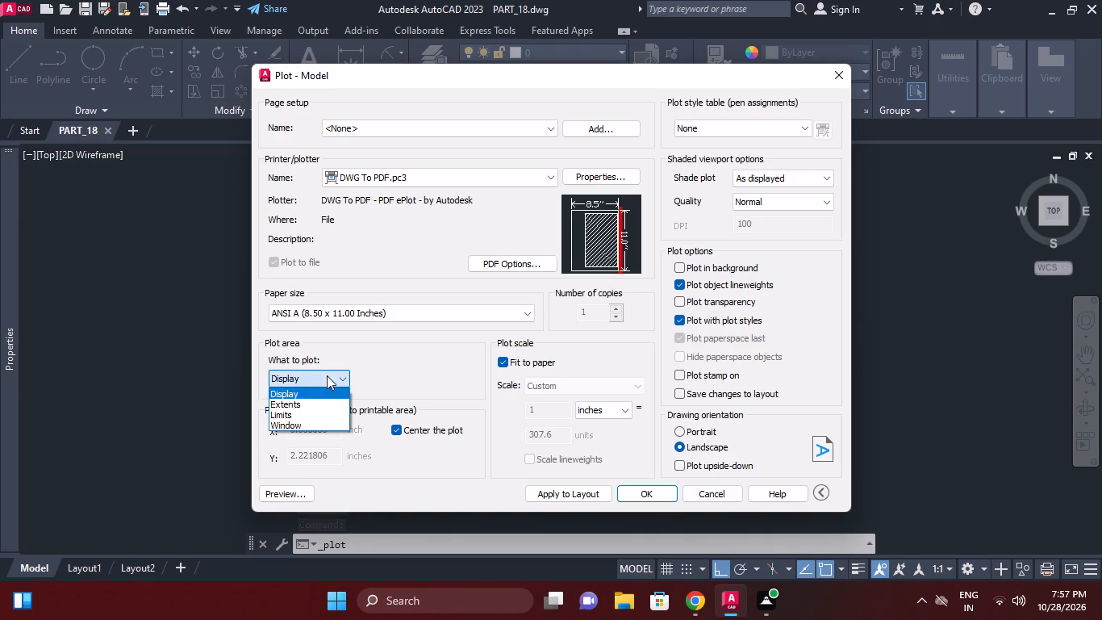
click(328, 421)
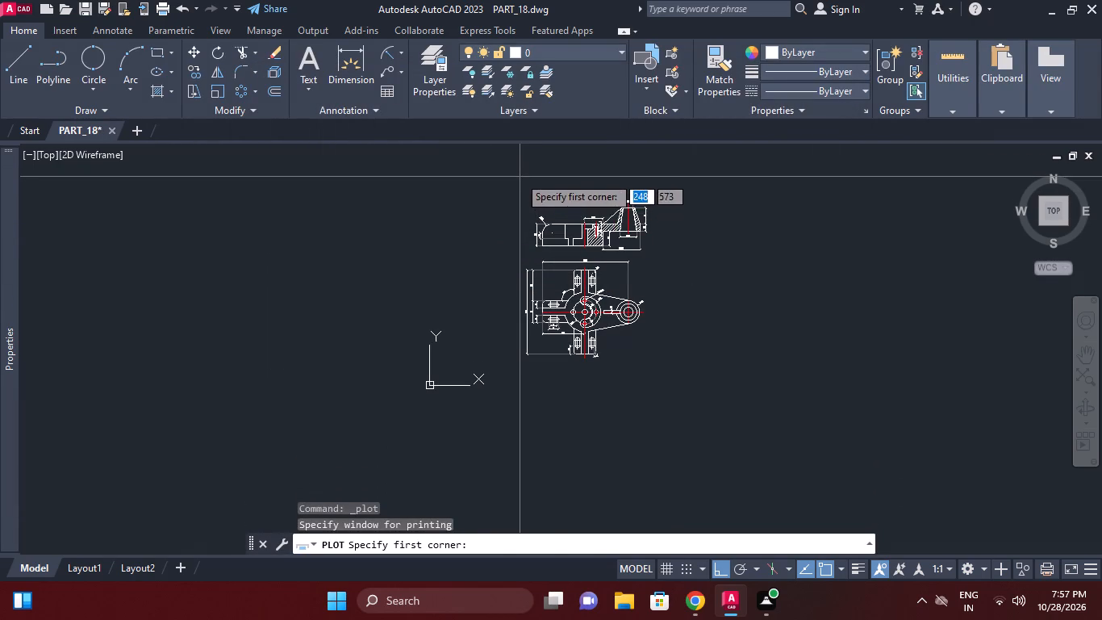
click(514, 174)
click(656, 371)
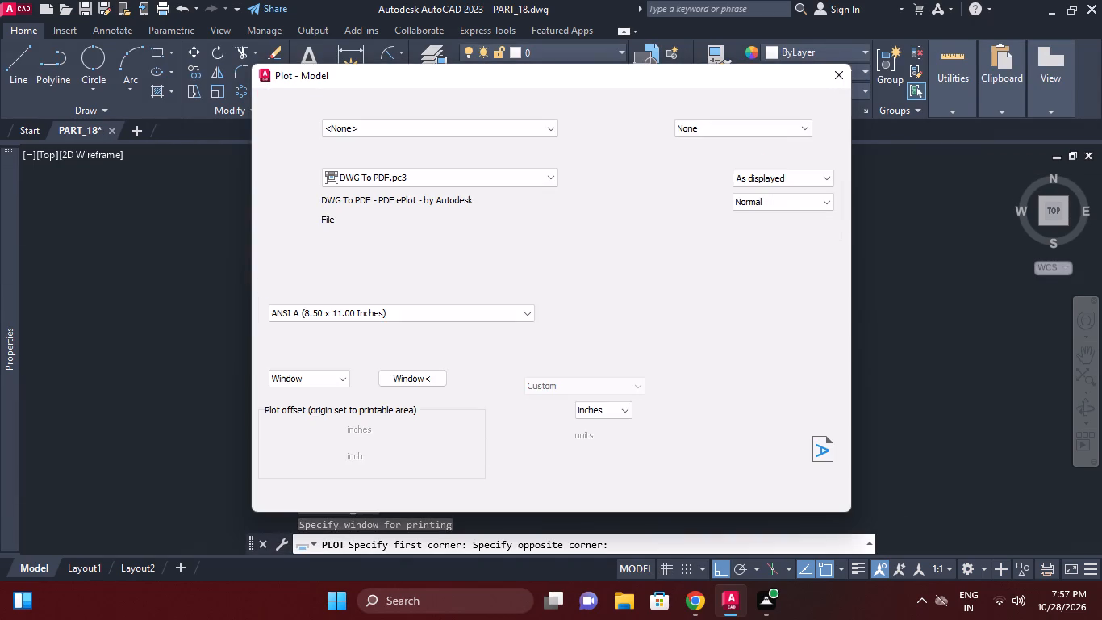
Preview the plot and examine the linework and dimensions of both views, then return to the plot settings.
click(277, 506)
click(278, 494)
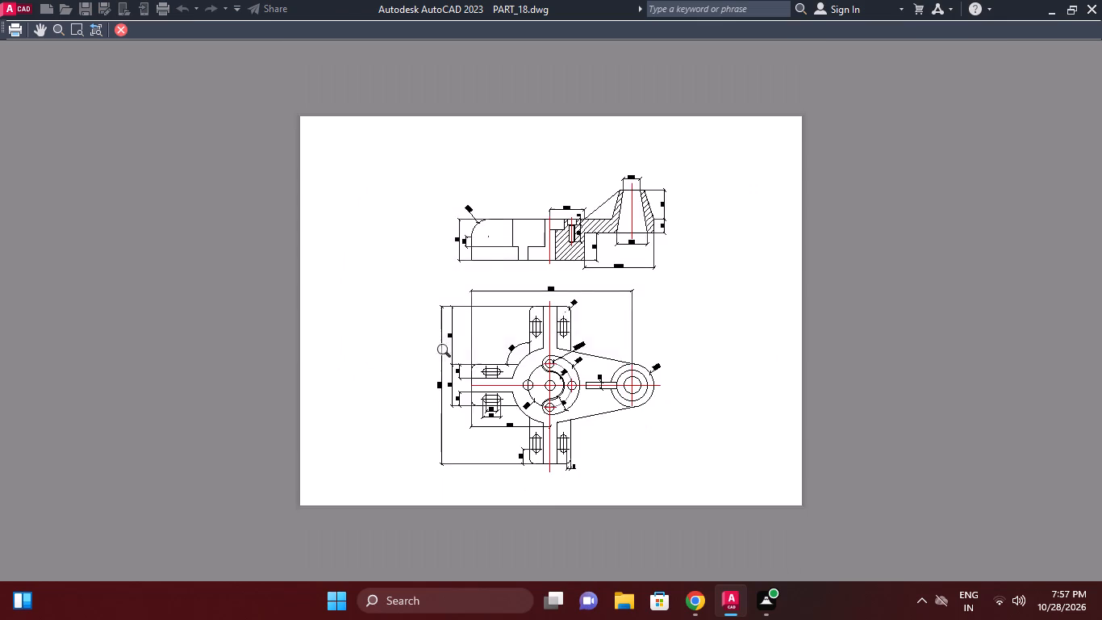
scroll(459, 337, up, 2)
middle_drag(664, 404, 670, 315)
scroll(670, 313, up, 1)
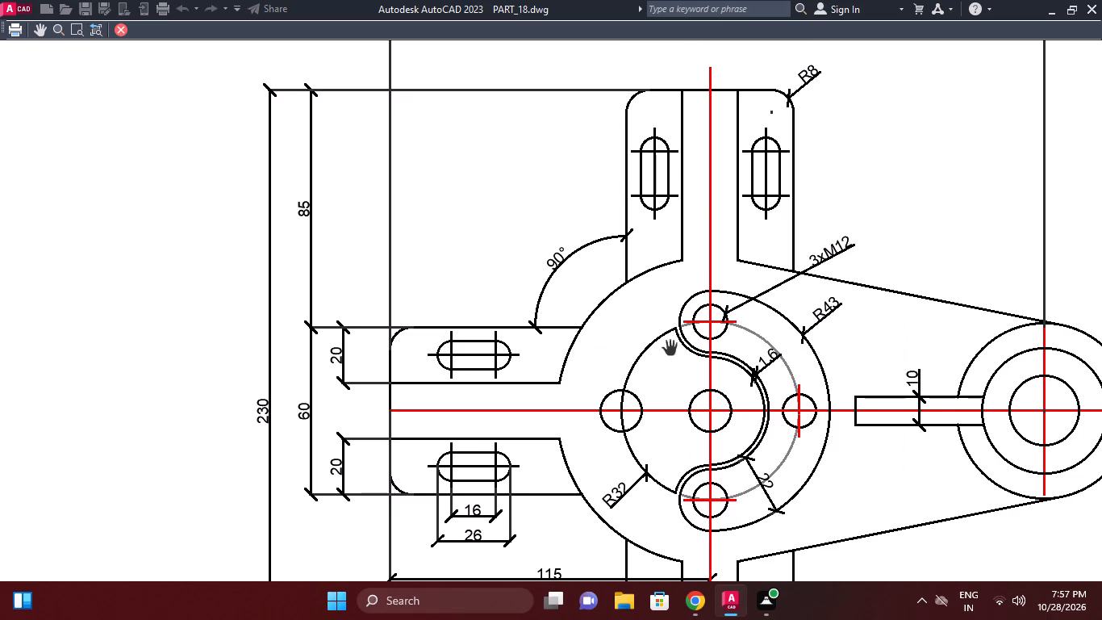
middle_drag(674, 357, 640, 263)
scroll(640, 262, down, 1)
middle_drag(641, 262, 621, 336)
middle_drag(757, 258, 729, 453)
scroll(757, 258, down, 1)
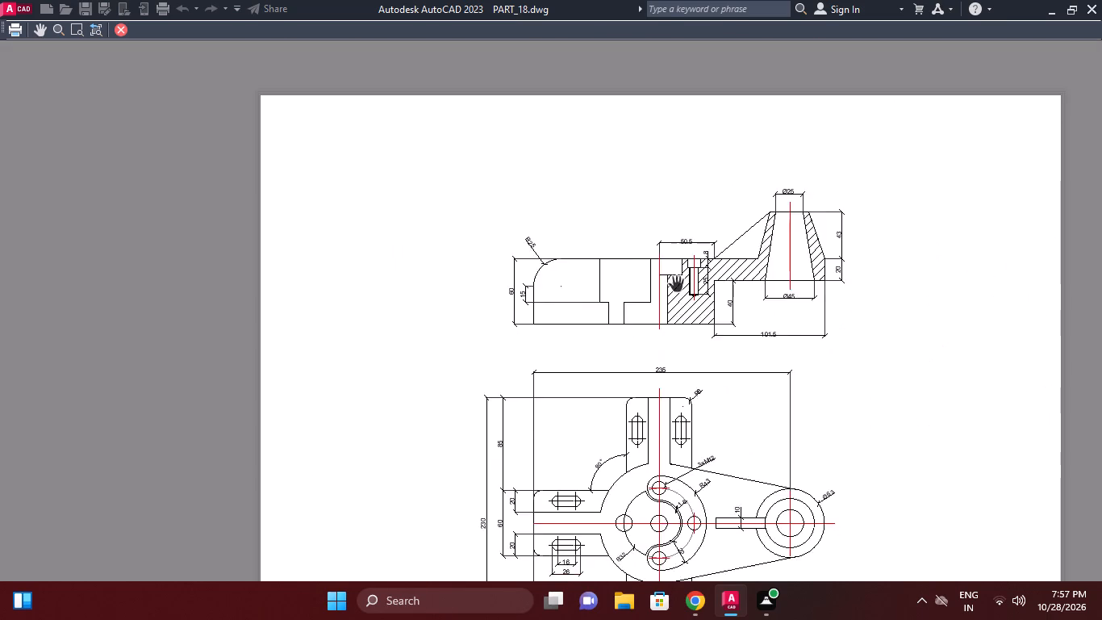
scroll(676, 283, up, 2)
scroll(773, 279, up, 2)
scroll(774, 279, down, 2)
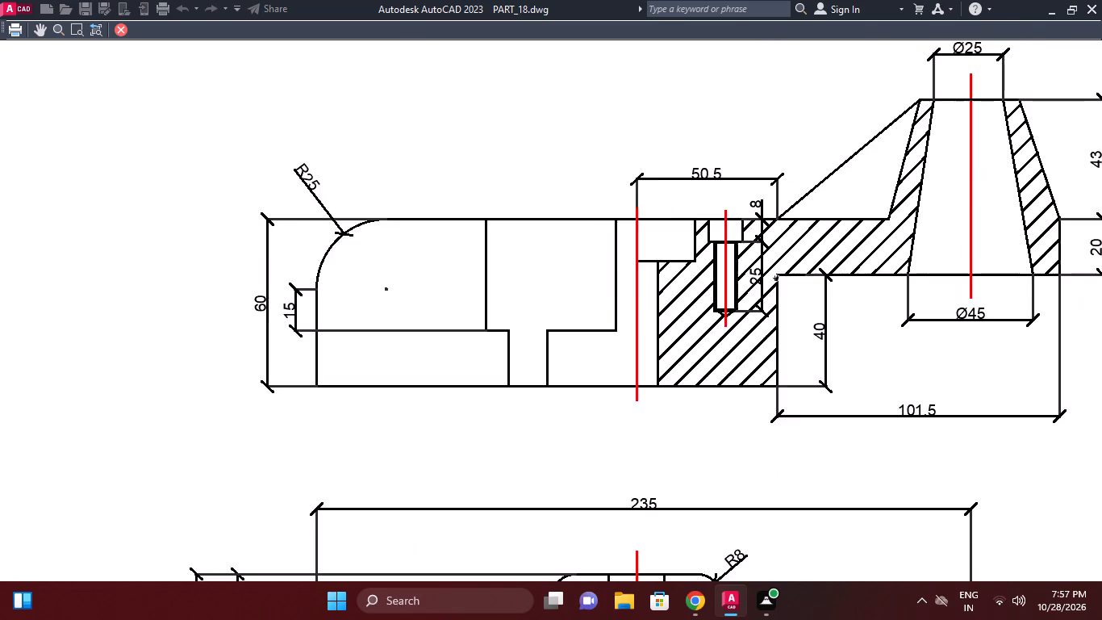
scroll(776, 290, down, 1)
middle_drag(792, 331, 713, 292)
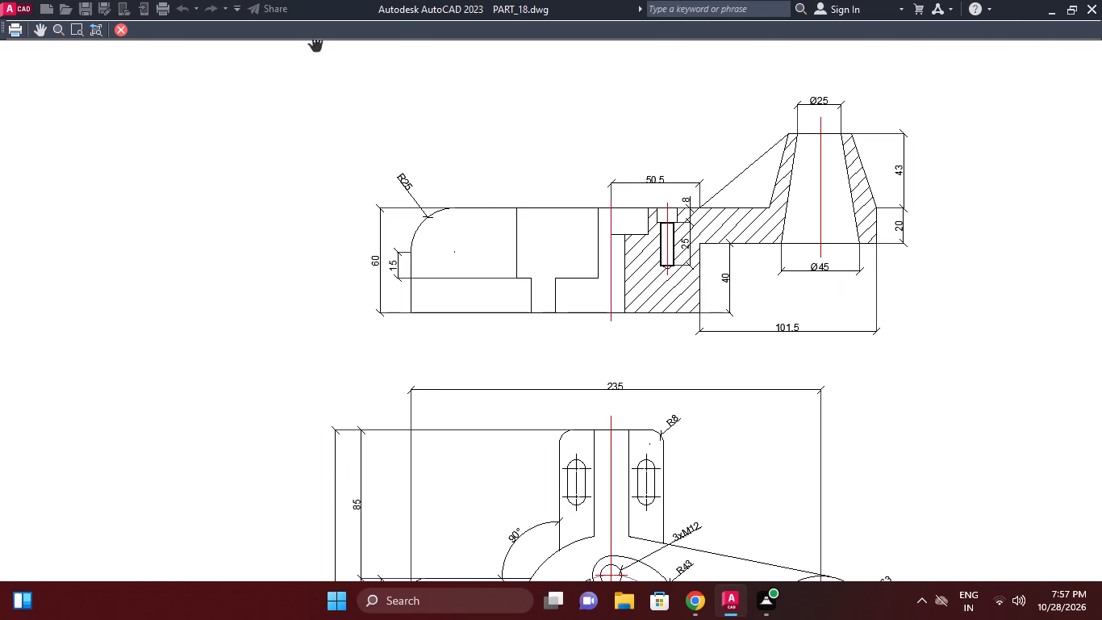
click(115, 30)
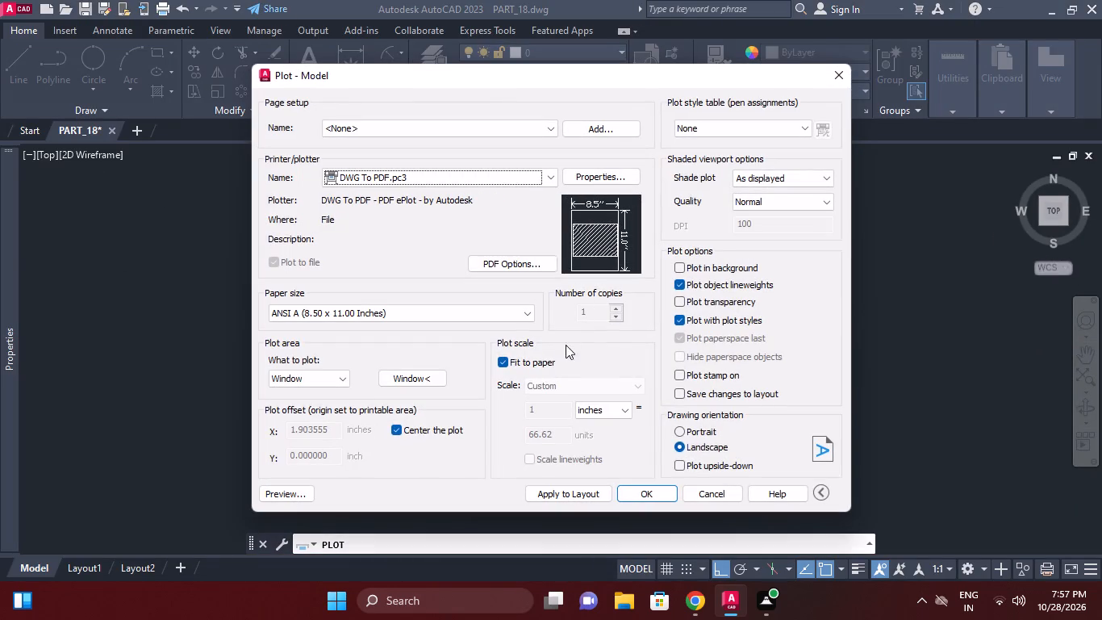
Plot the drawing to PDF as PART_18-Model.pdf in the fuji_Work folder and dismiss the app selection prompt.
click(639, 492)
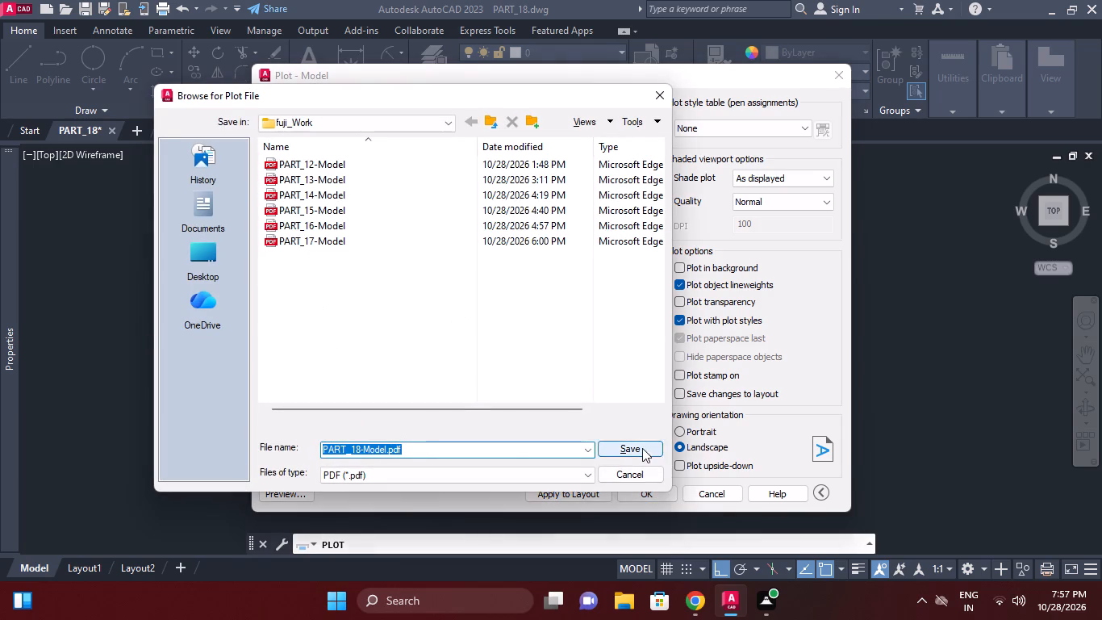
click(642, 448)
click(778, 455)
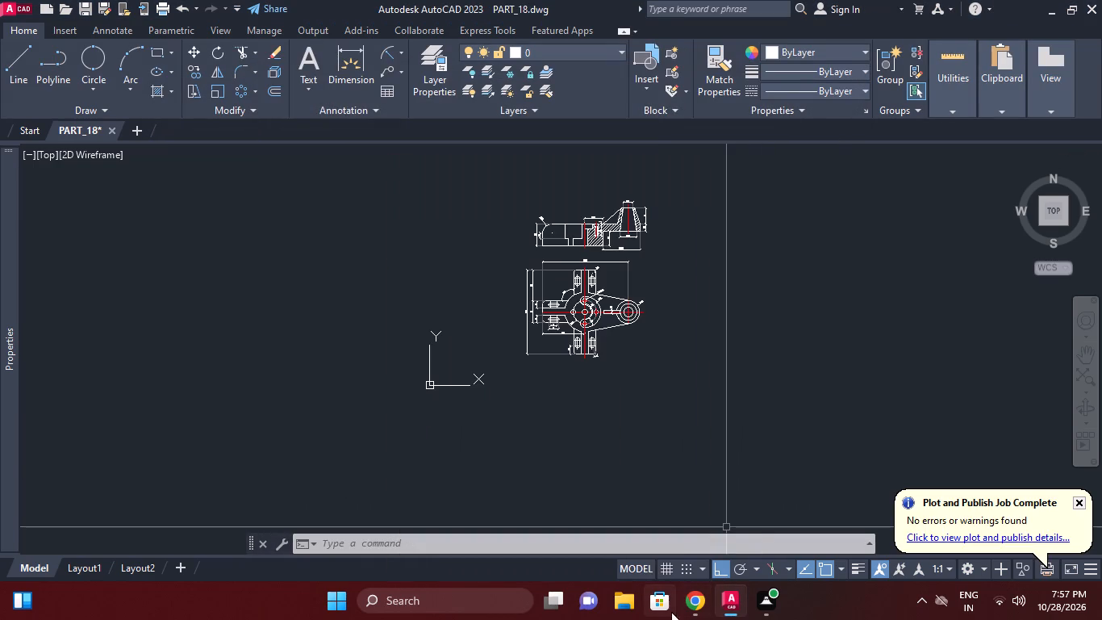